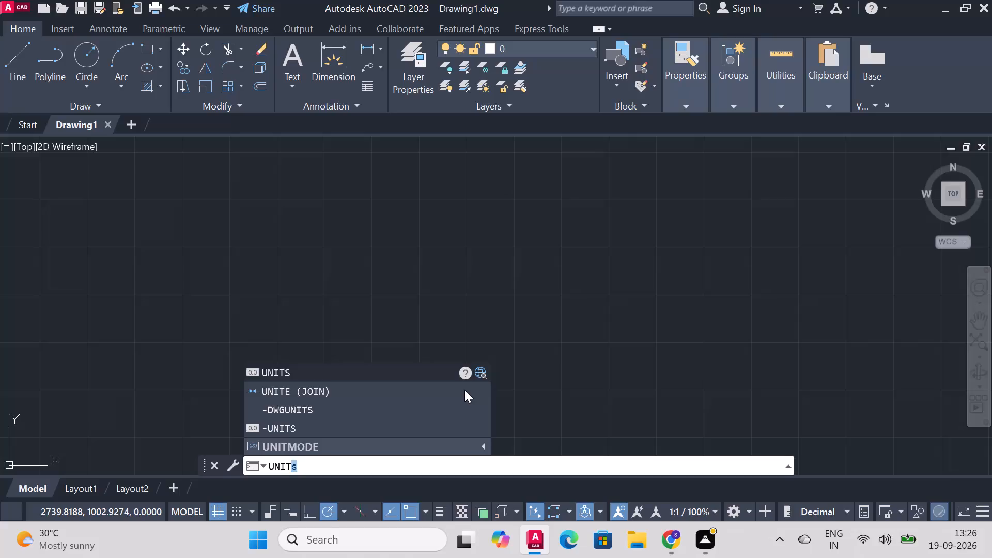
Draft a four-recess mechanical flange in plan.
Set the drawing's decimal length precision to 0 in the drawing units.
key(Return)
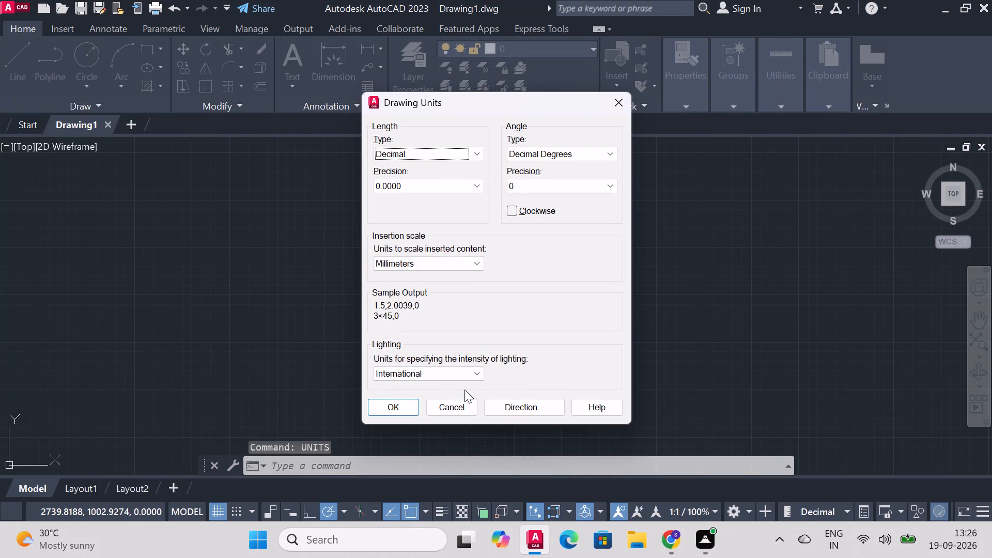
key(Tab)
key(Up)
key(Up)
key(Up)
key(Up)
key(Return)
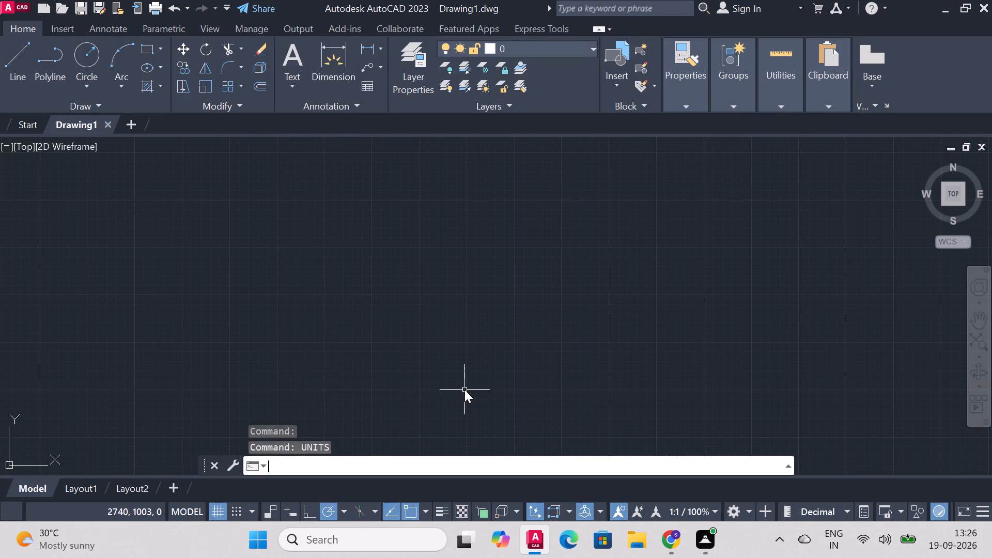
Set the drawing limits from 0,0 to 100,100.
text(limits)
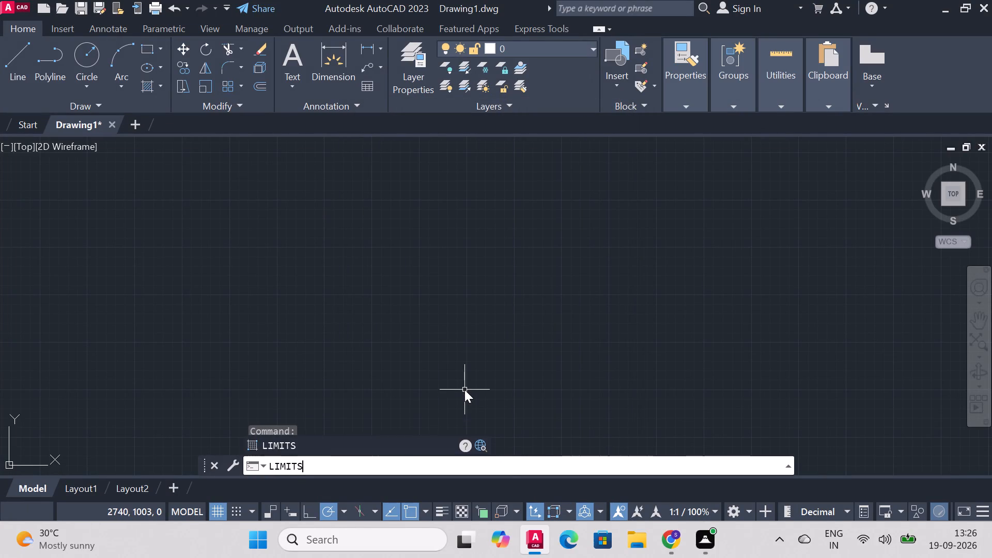
key(Return)
text(0,0)
key(Return)
text(100,1)
text(00)
key(Return)
Turn on command log file recording with LOGFILEON.
text(logfil)
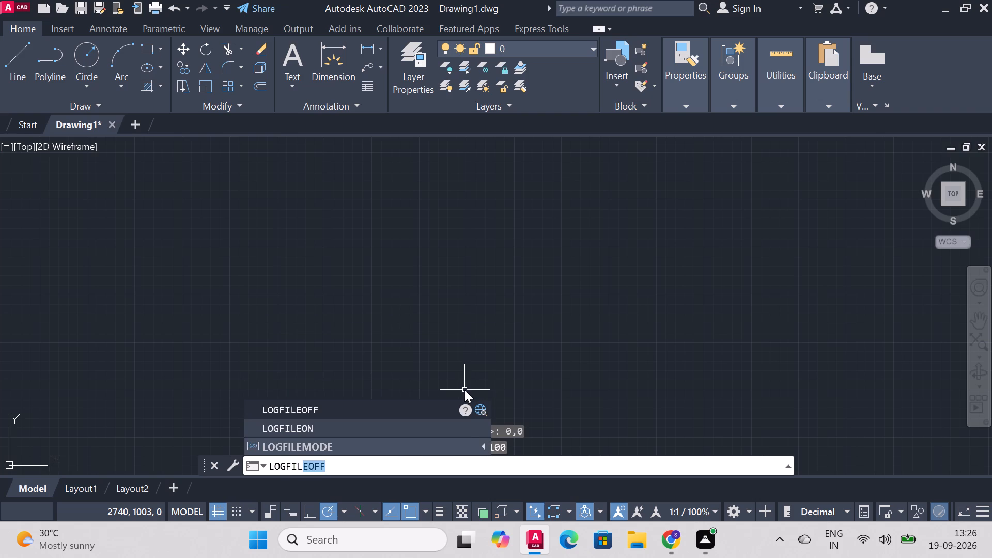
key(Down)
key(Return)
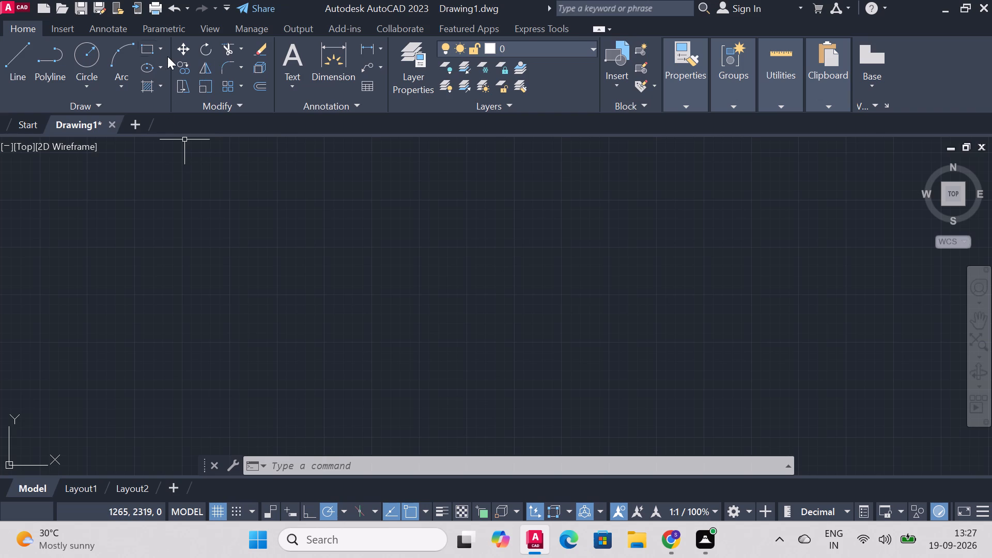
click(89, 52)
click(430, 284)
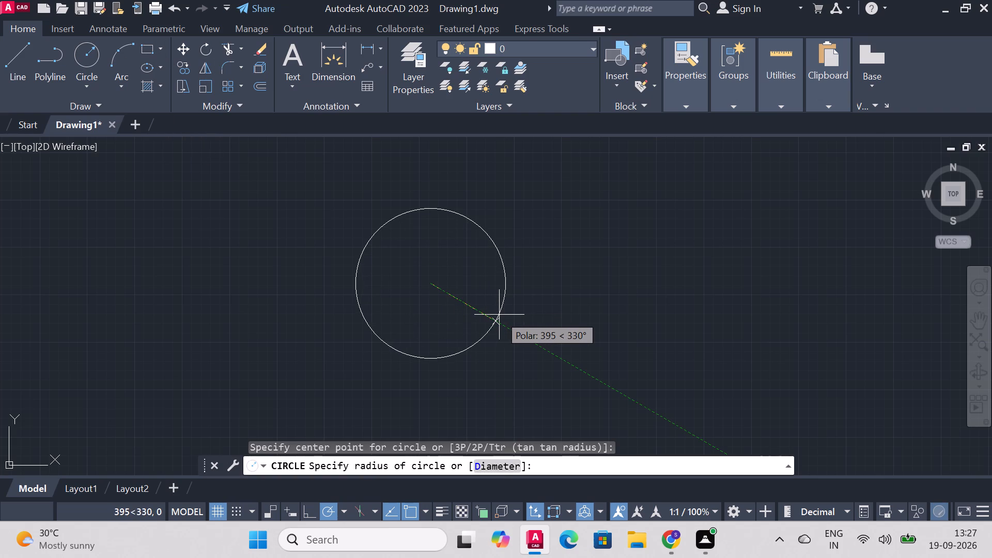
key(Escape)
Fit the drawing limits in view and draw a circle with a diameter of 50 in the open drawing area.
key(z)
key(Return)
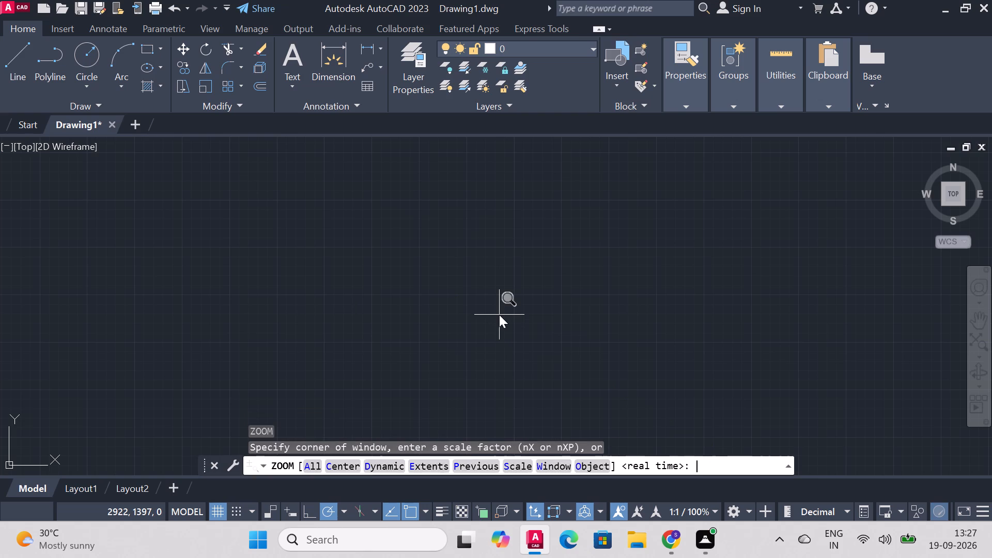
key(a)
key(Return)
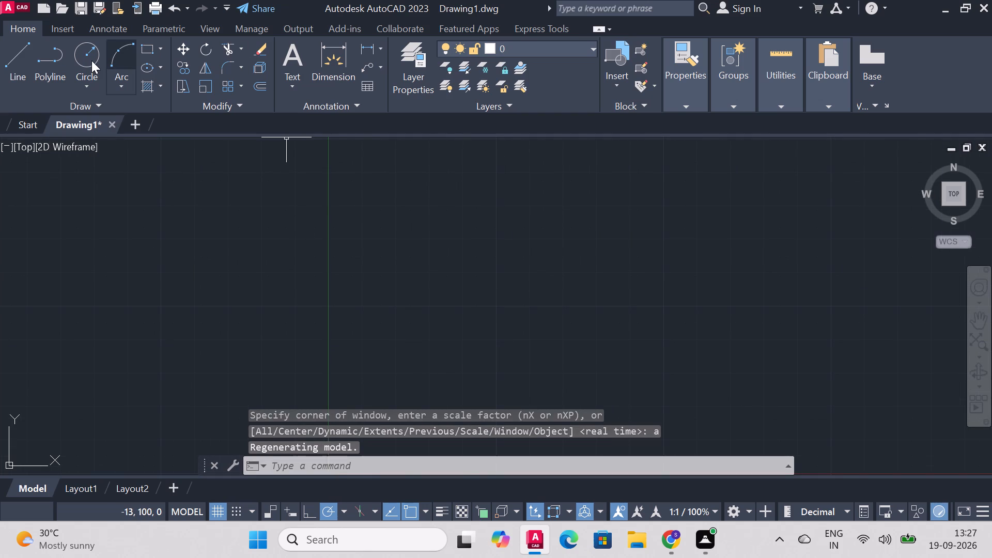
click(91, 60)
click(545, 250)
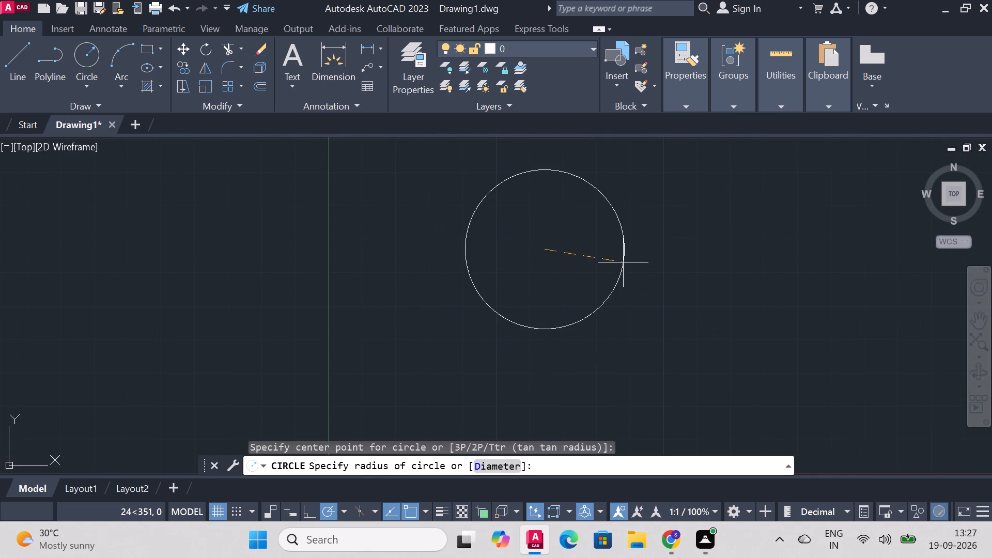
key(d)
key(Return)
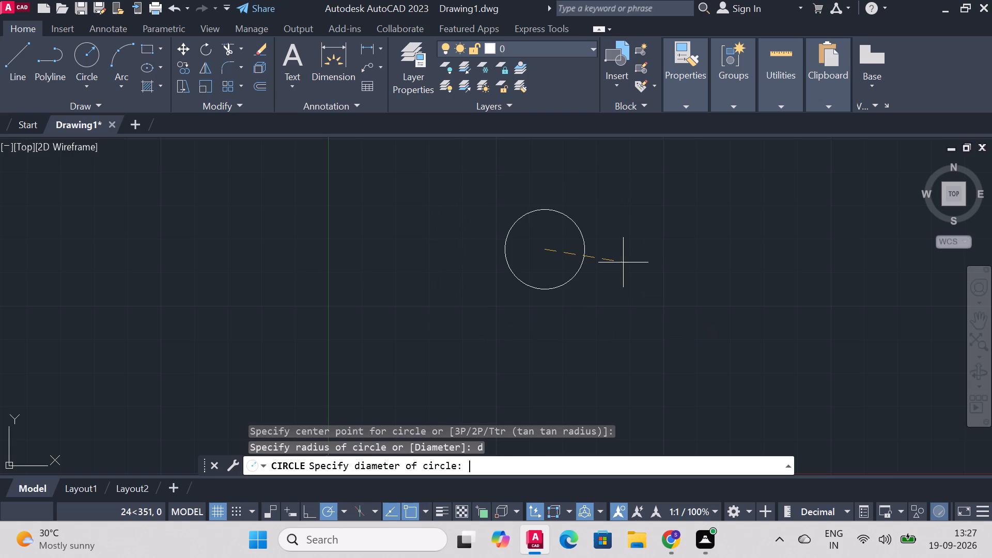
key(5)
key(0)
key(Return)
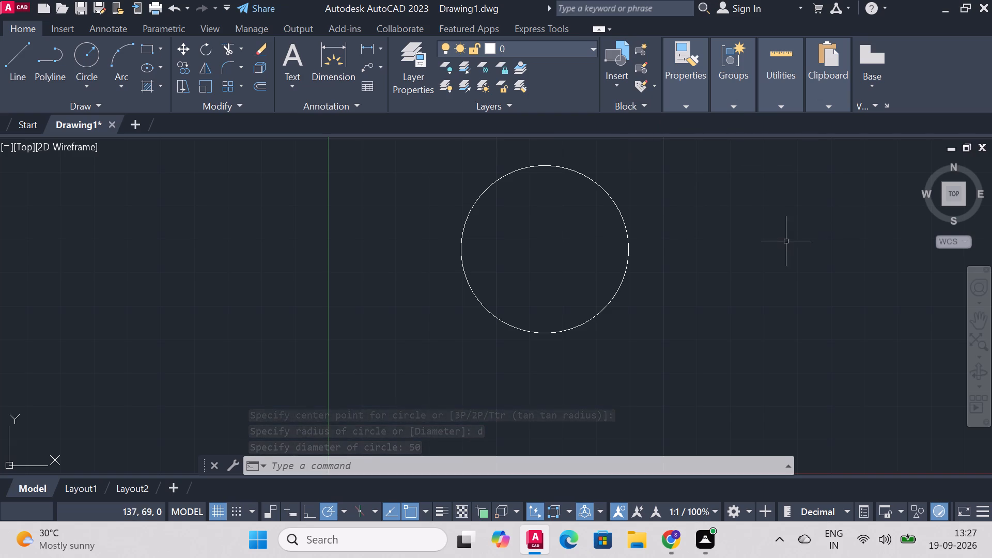
Draw a circle with a diameter of 122 concentric with the 50-diameter circle.
scroll(785, 242, down, 1)
scroll(810, 194, up, 1)
scroll(735, 171, down, 3)
scroll(734, 152, up, 2)
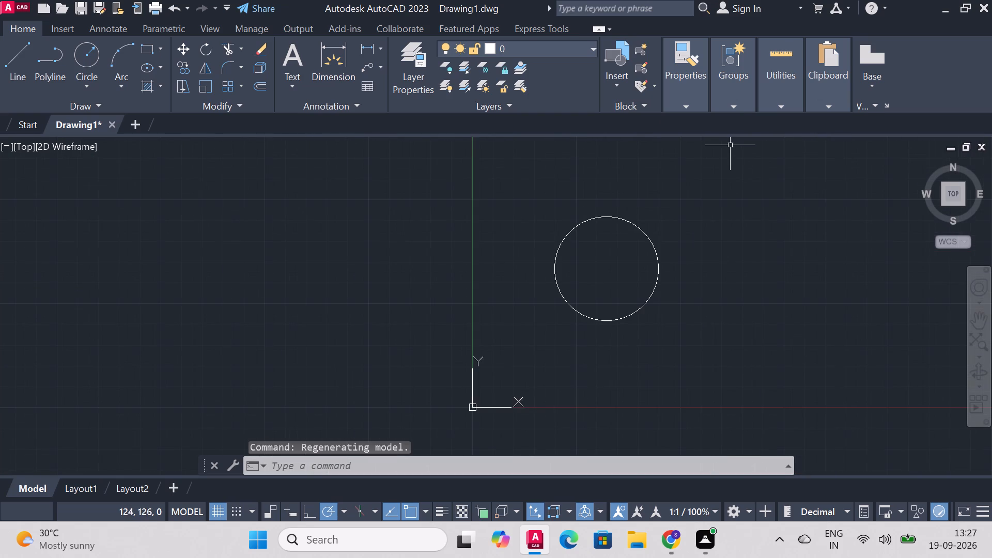
scroll(730, 145, up, 1)
click(77, 54)
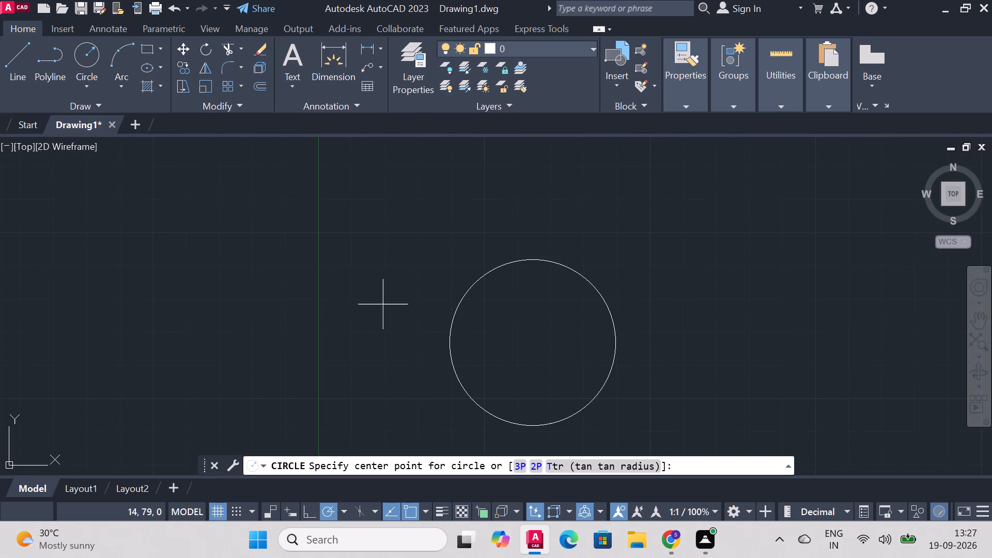
click(534, 344)
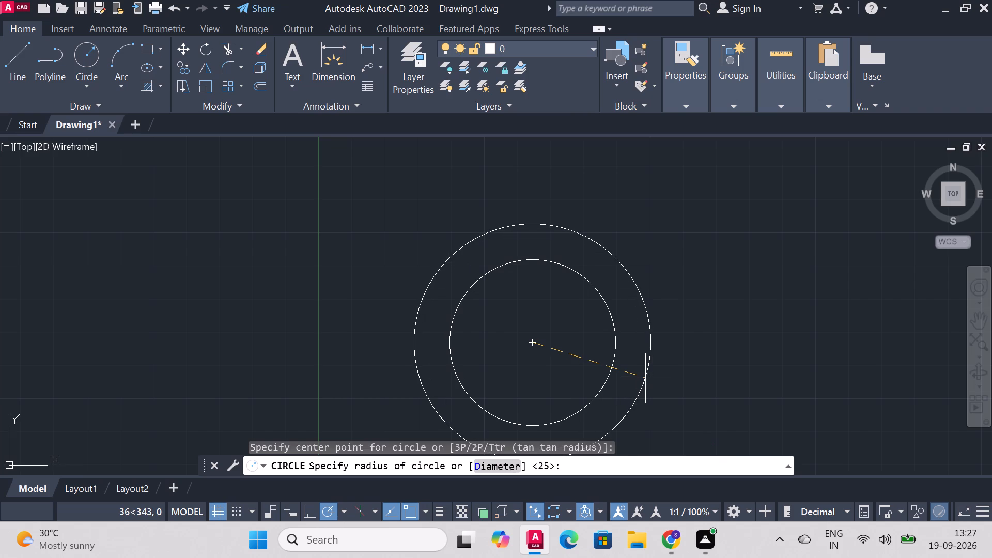
key(d)
key(Return)
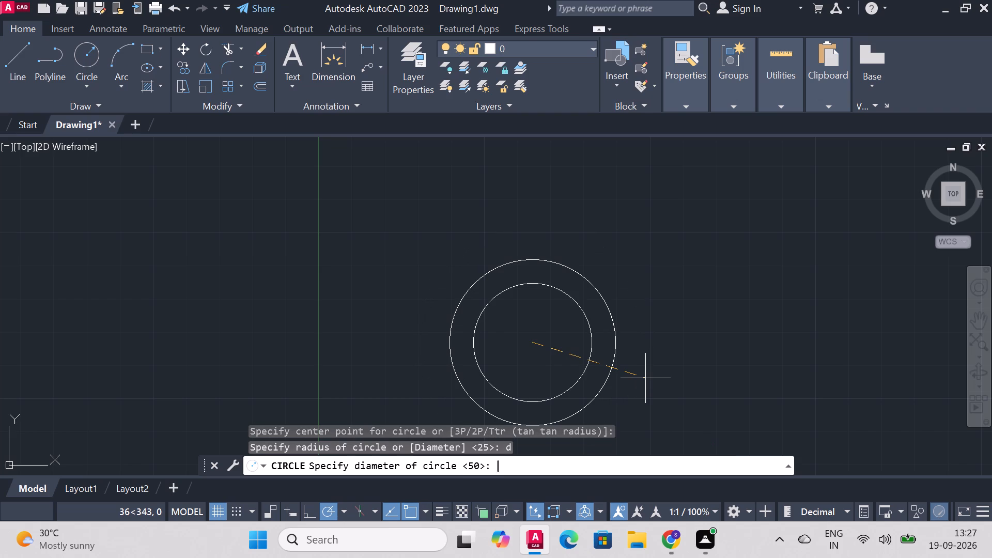
text(122)
key(Return)
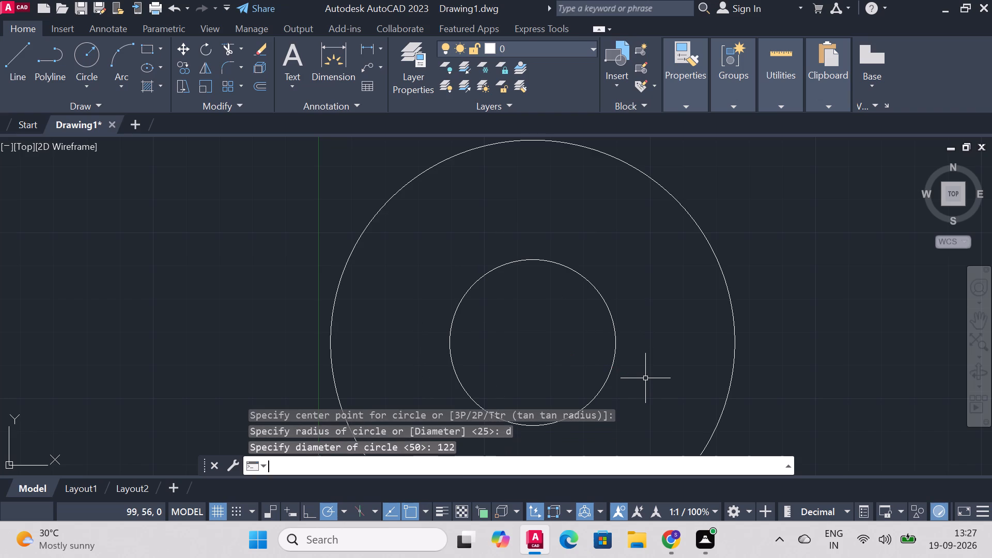
Draw a third concentric circle with a diameter of 154 from the same centre.
scroll(587, 286, down, 2)
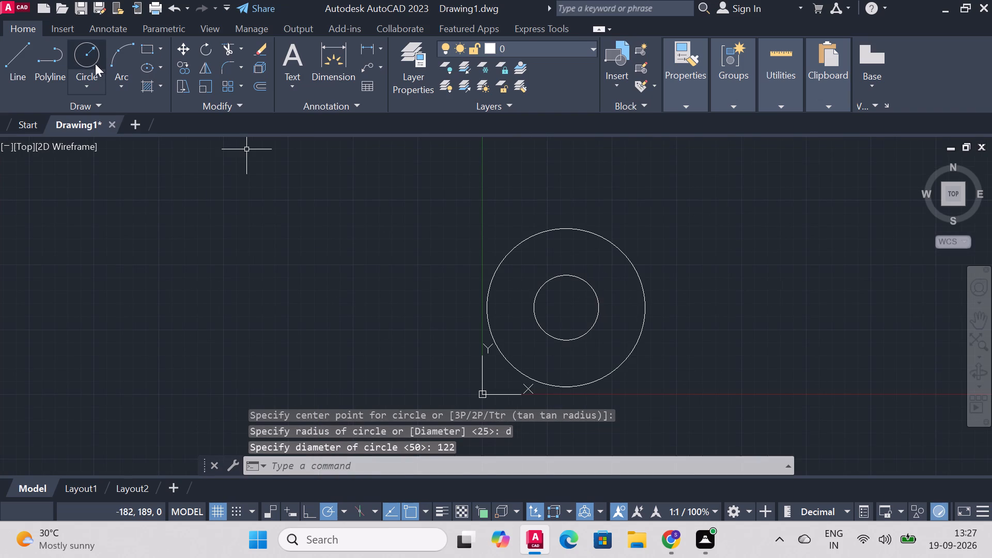
click(96, 58)
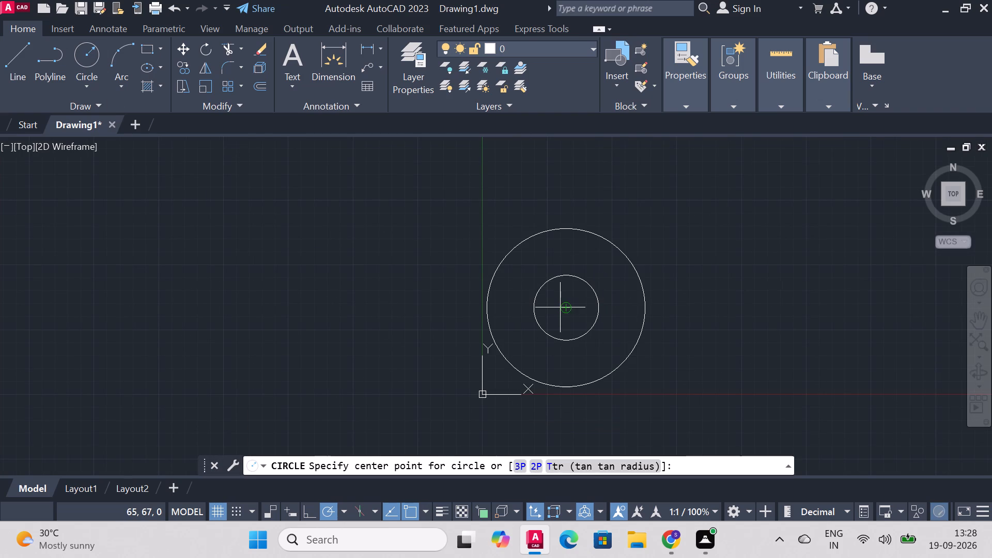
click(562, 308)
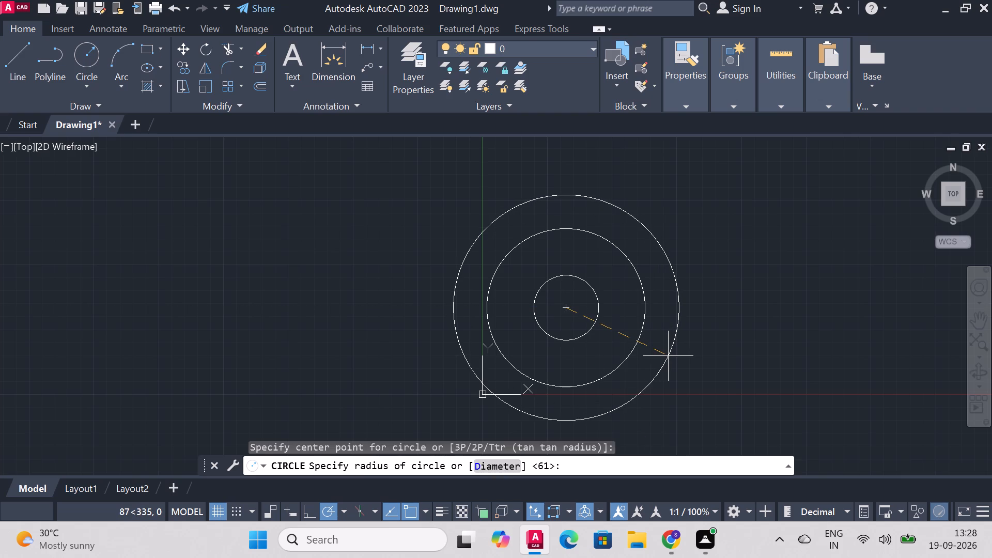
key(d)
key(Return)
text(154)
key(Return)
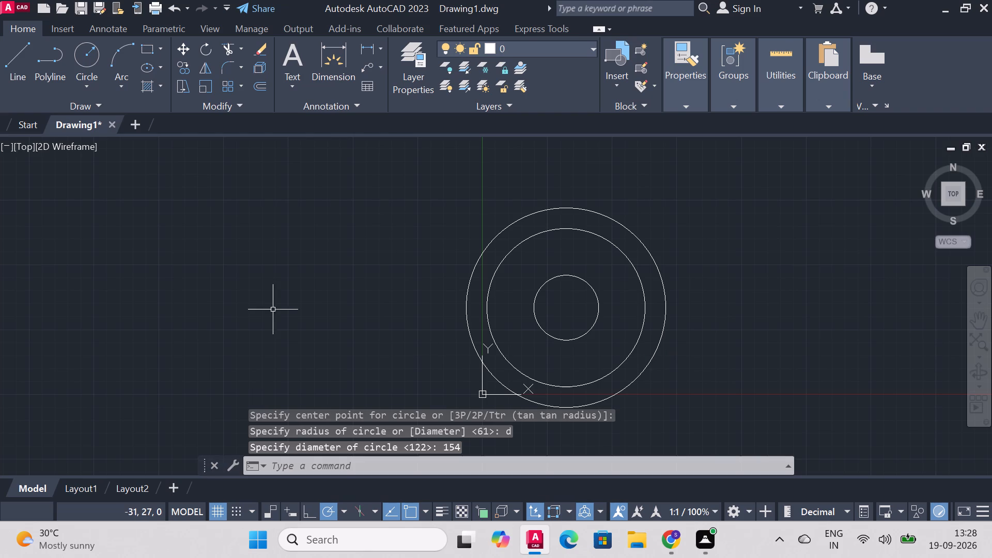
Draw a horizontal line at 0° from the circles' common centre to beyond the outer circle on its right side.
click(0, 53)
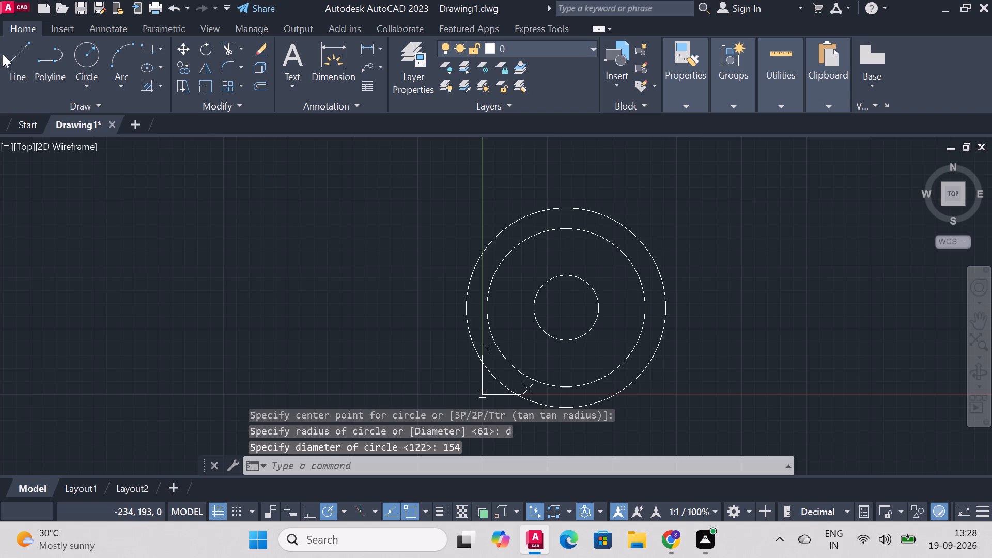
click(7, 55)
click(566, 305)
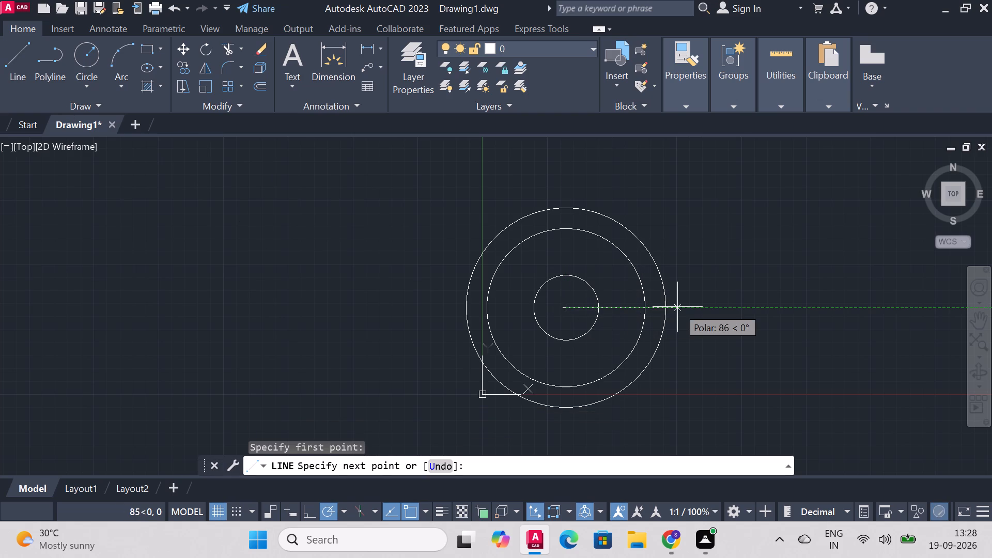
click(711, 306)
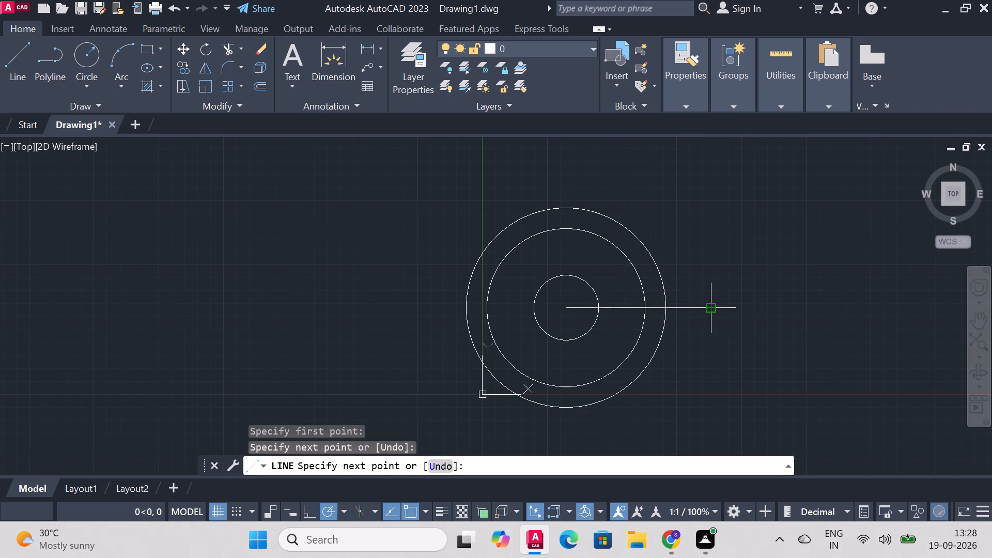
right_click(708, 306)
click(739, 308)
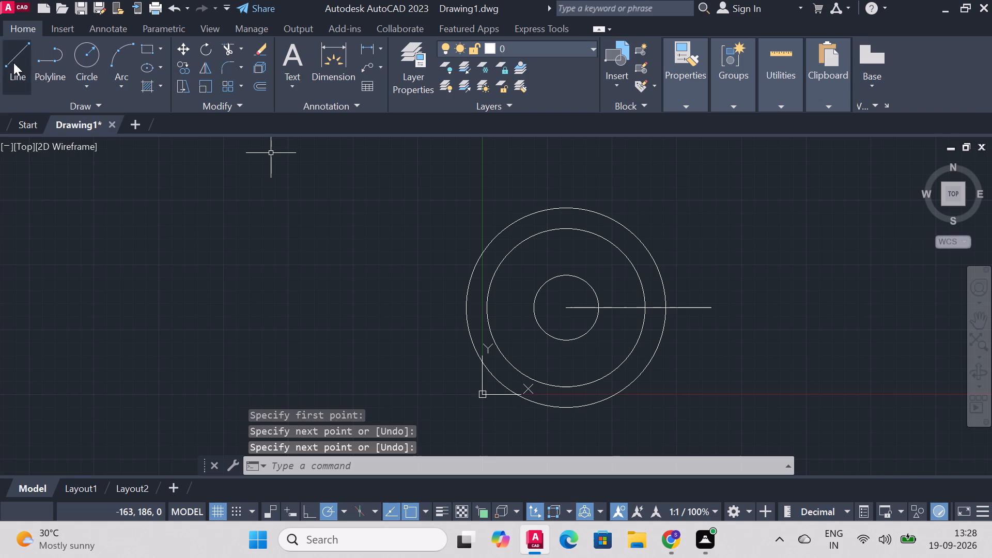
Draw a line at 30° from the circles' common centre to a point beyond the outer circle.
right_click(724, 262)
click(783, 214)
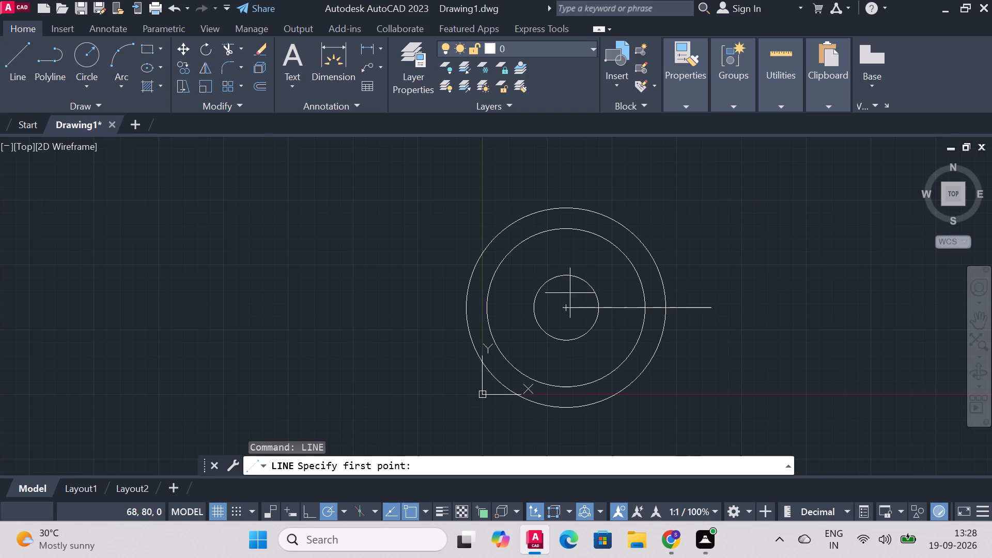
click(567, 304)
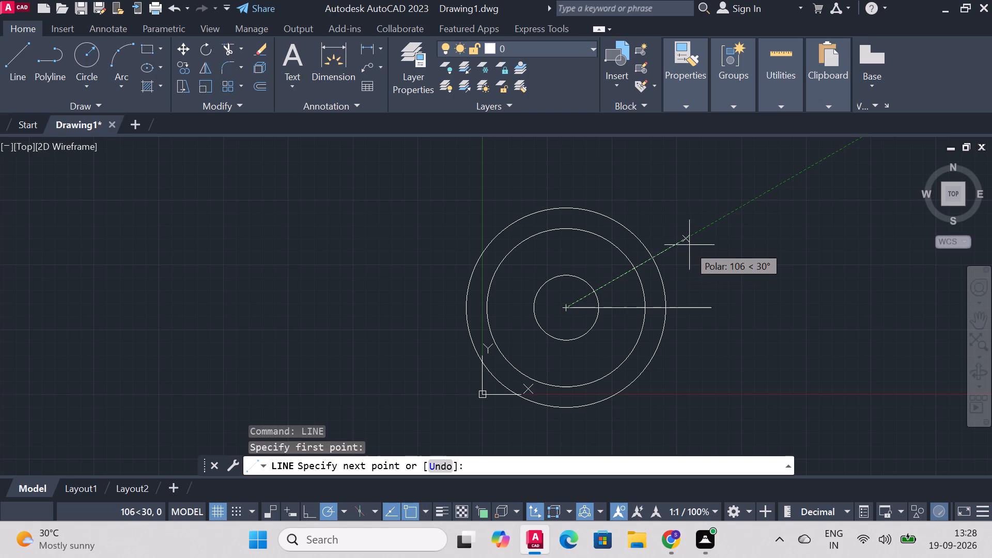
click(708, 227)
right_click(708, 227)
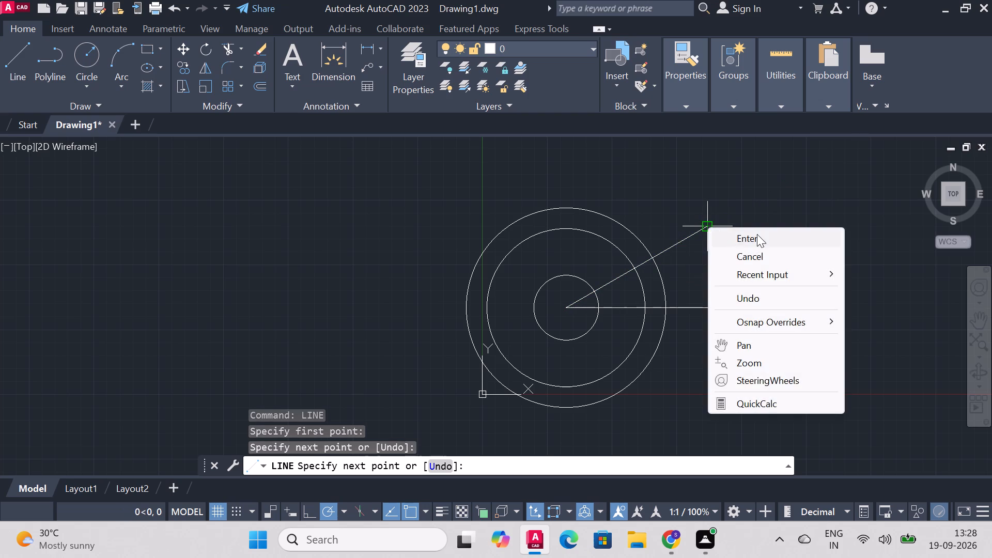
click(757, 234)
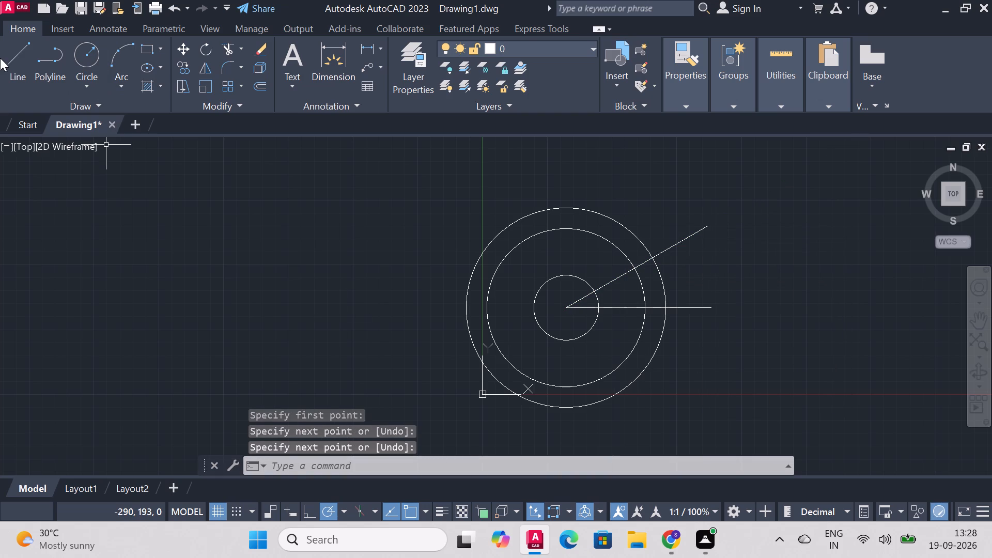
Draw a vertical line from the circles' common centre upward to a point beyond the outer circle.
click(13, 52)
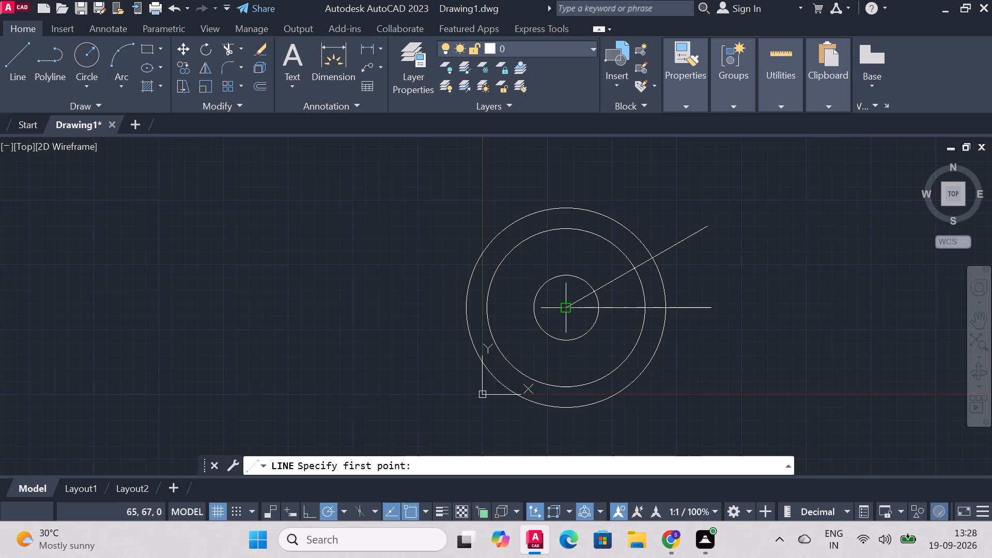
click(569, 306)
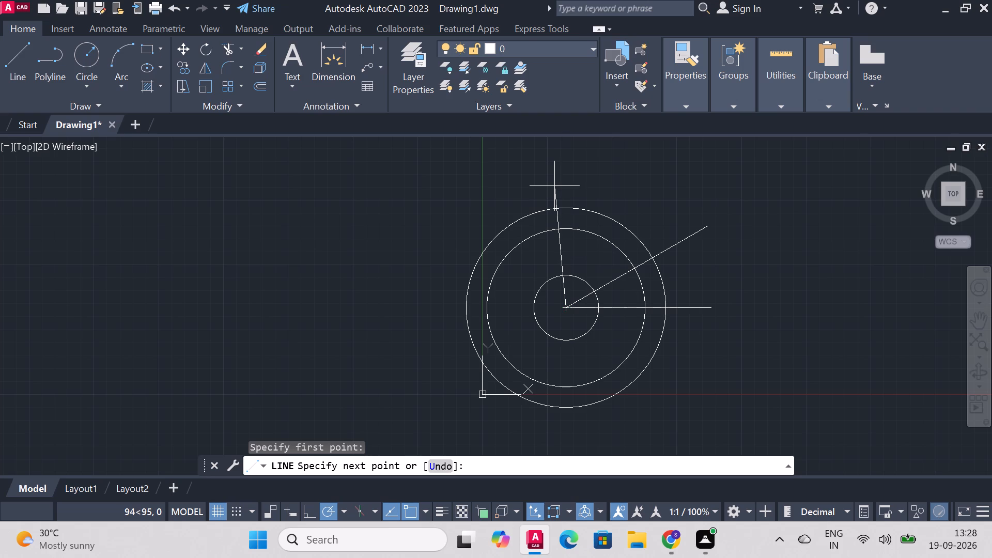
click(568, 174)
right_click(569, 173)
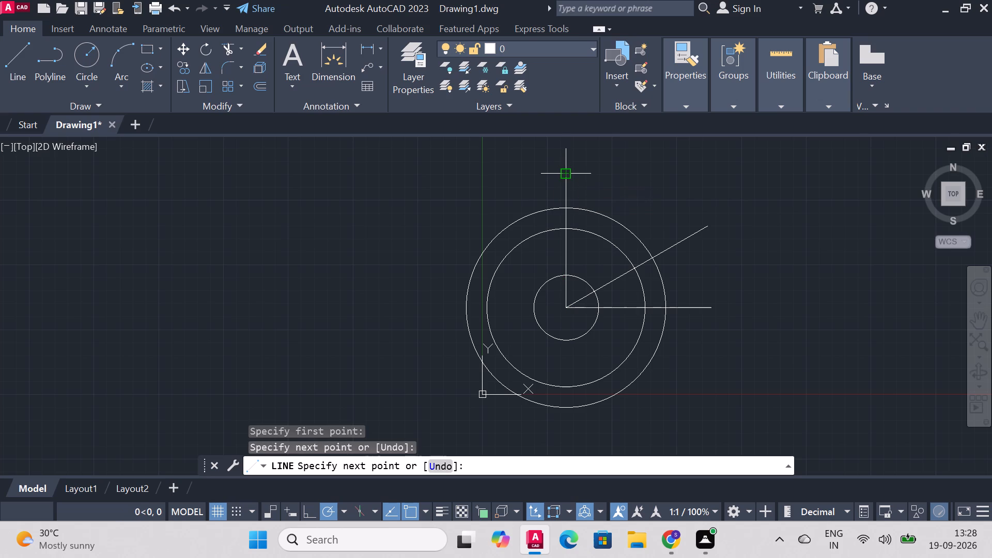
click(596, 187)
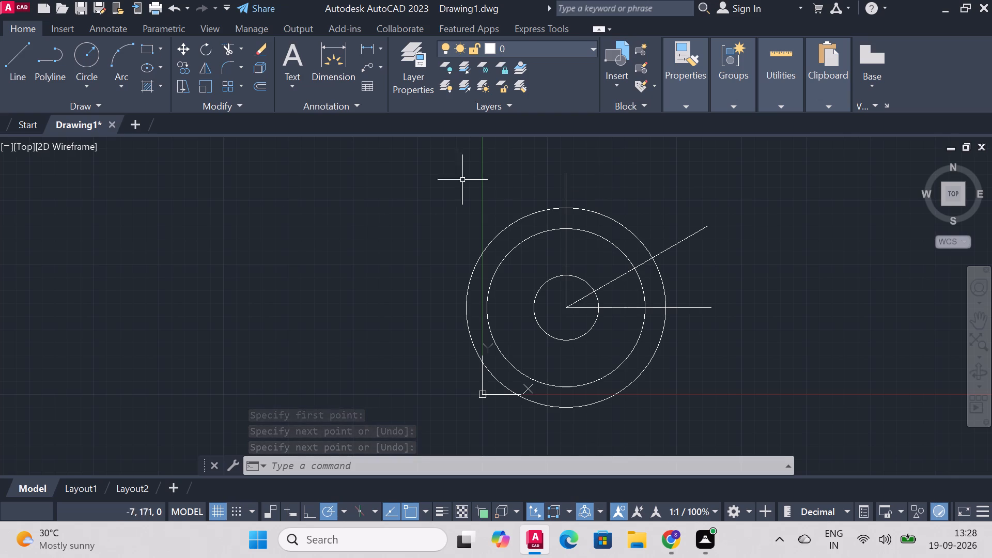
Draw a line at 60° from the circles' common centre to a point beyond the outer circle.
click(9, 54)
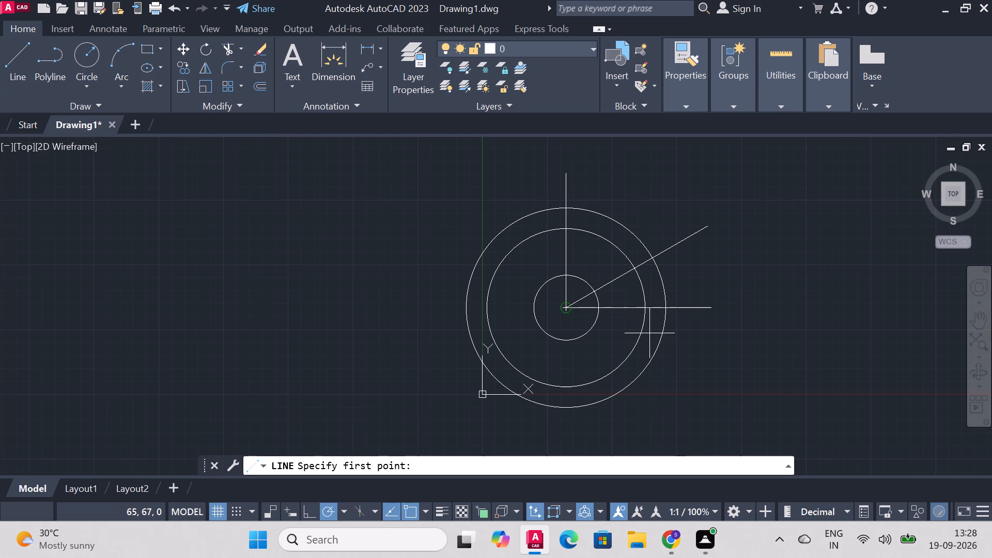
click(563, 309)
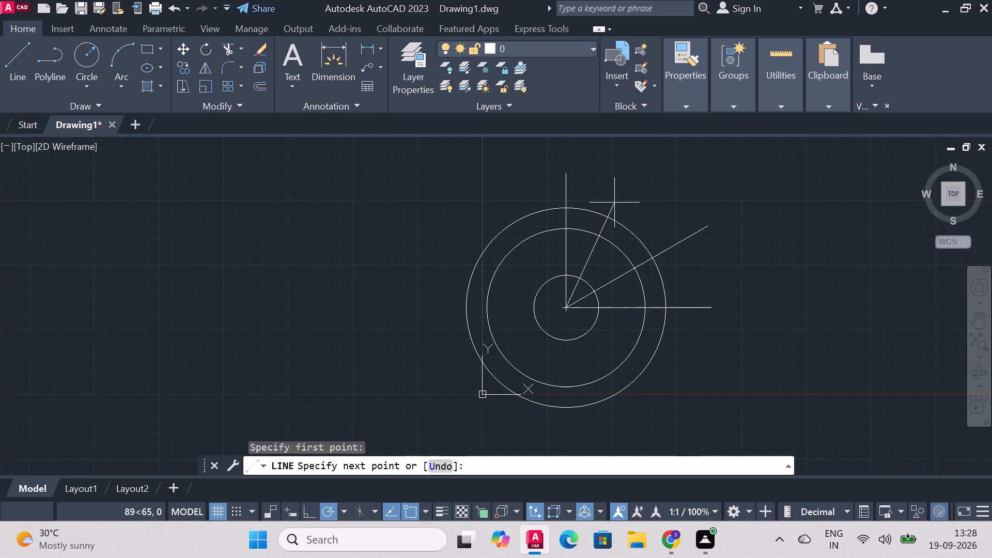
click(640, 180)
right_click(640, 180)
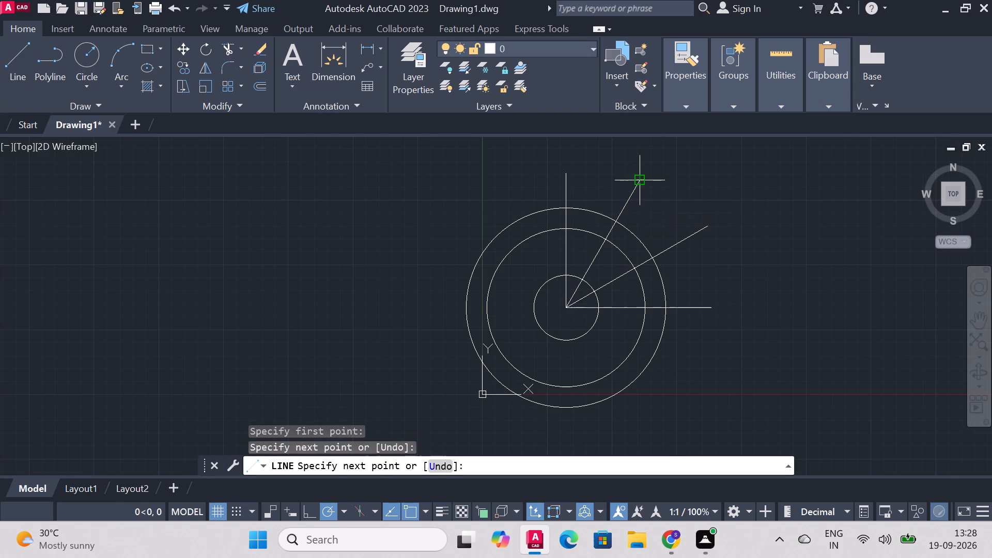
click(664, 188)
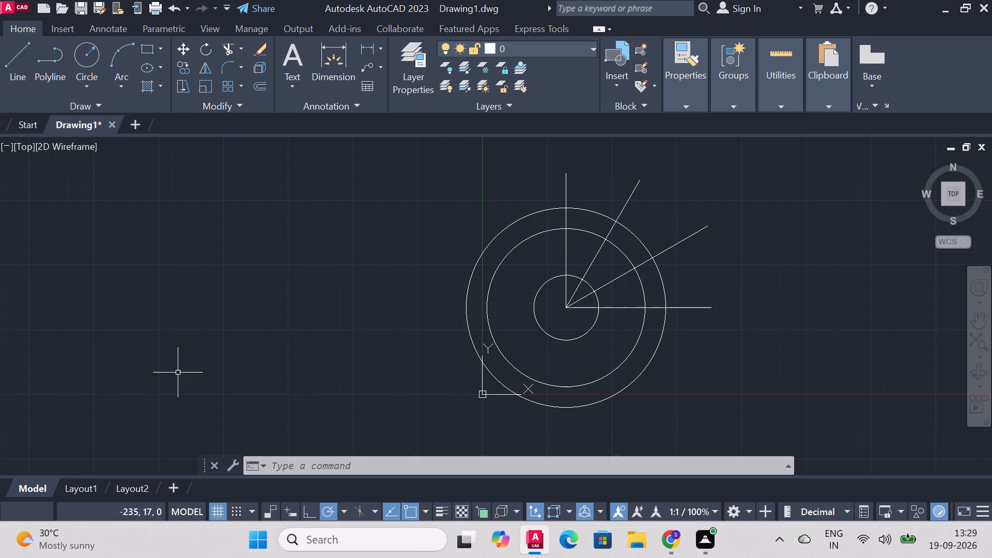
With polar tracking set to 15° increments, draw a line about 122 long at 15° from the circles' common centre.
click(345, 513)
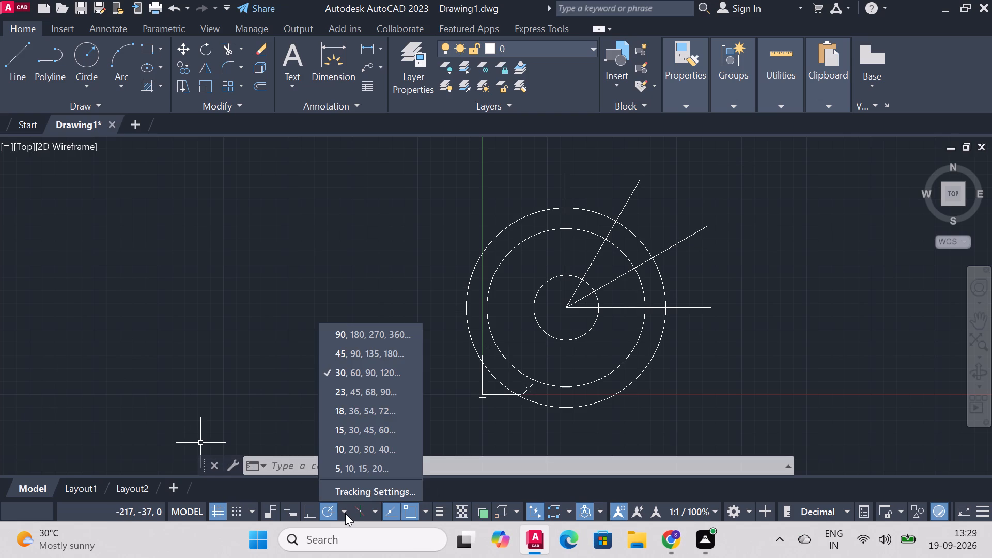
click(359, 426)
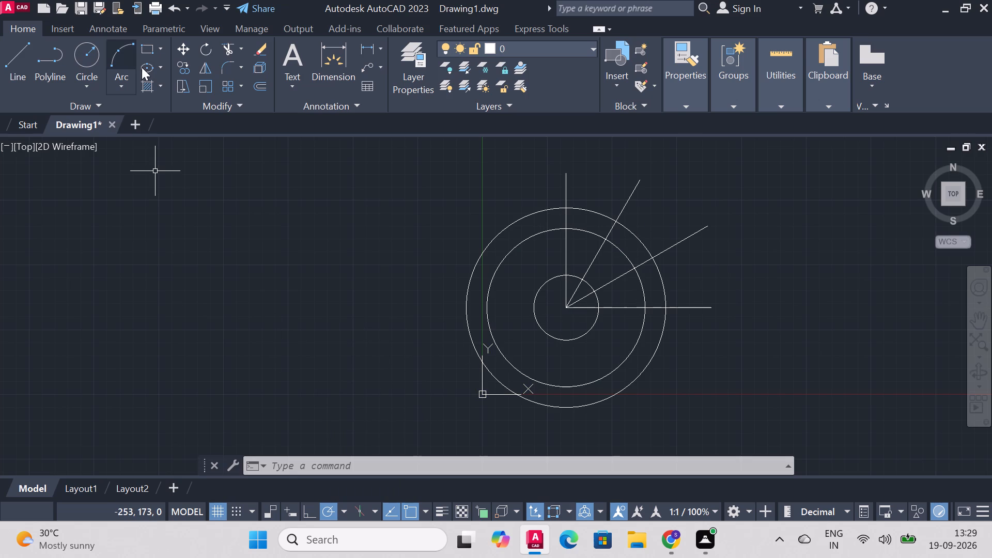
click(33, 61)
click(23, 61)
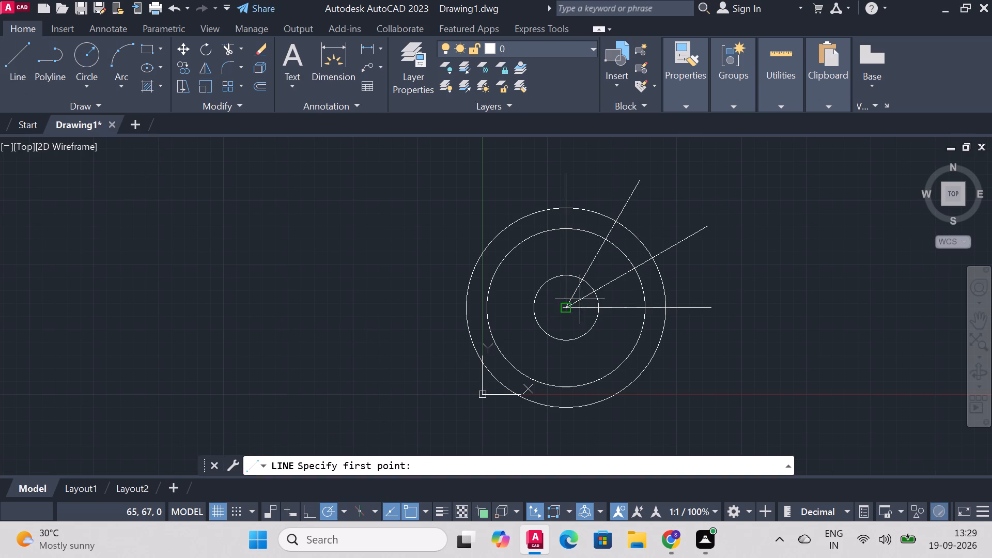
scroll(579, 296, up, 1)
click(555, 312)
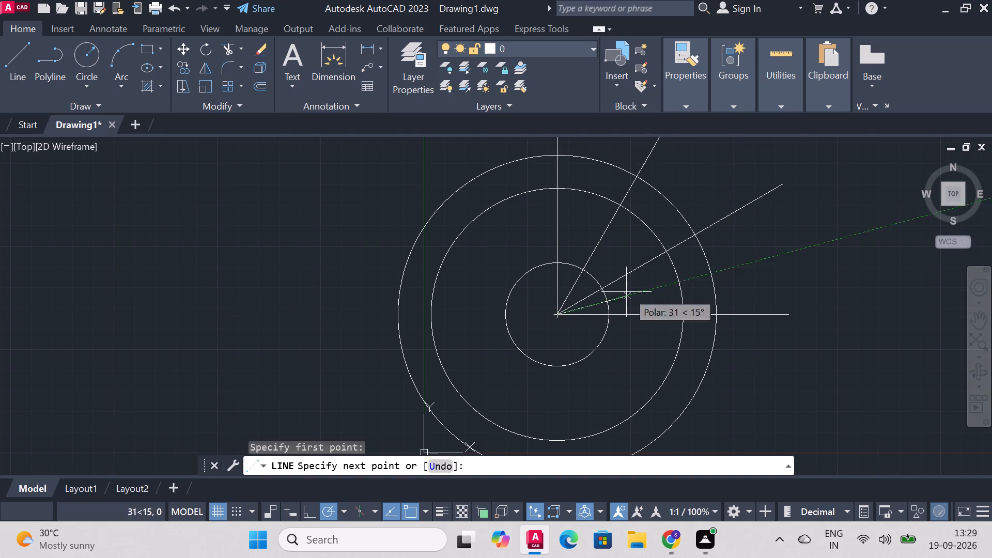
click(800, 244)
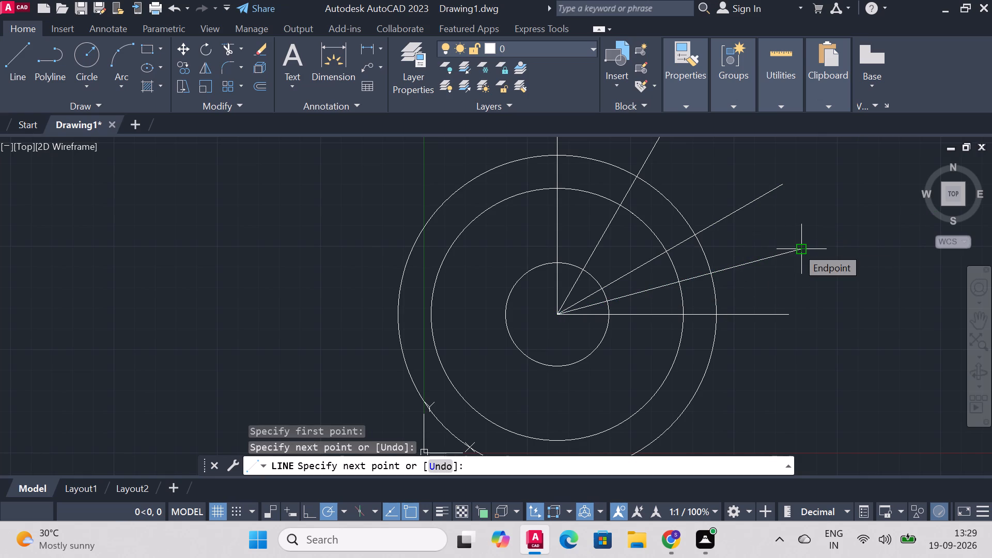
right_click(836, 195)
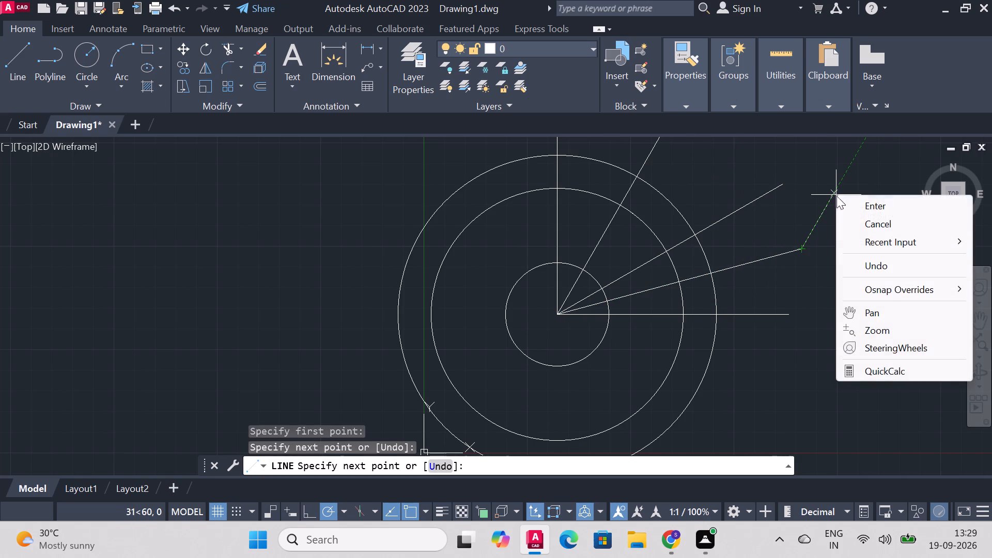
click(883, 204)
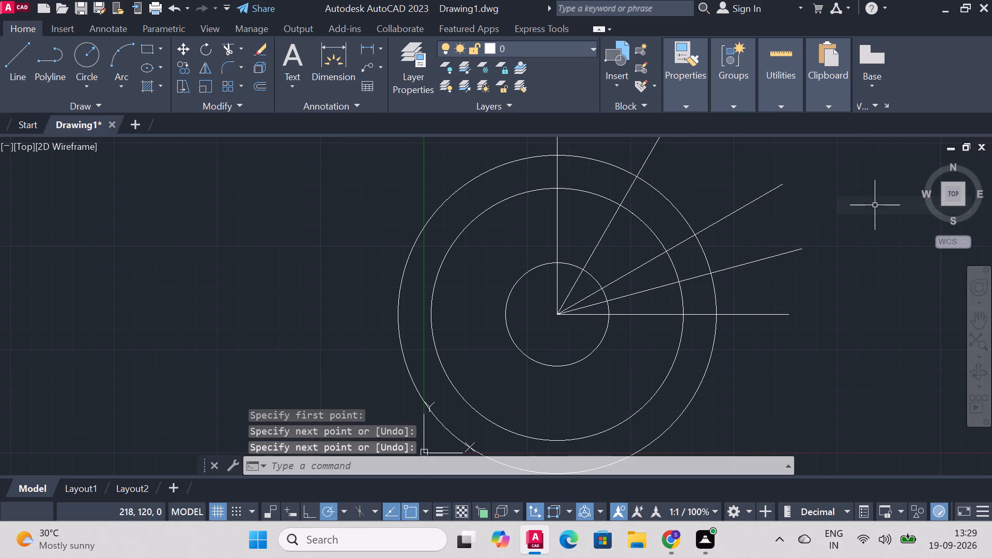
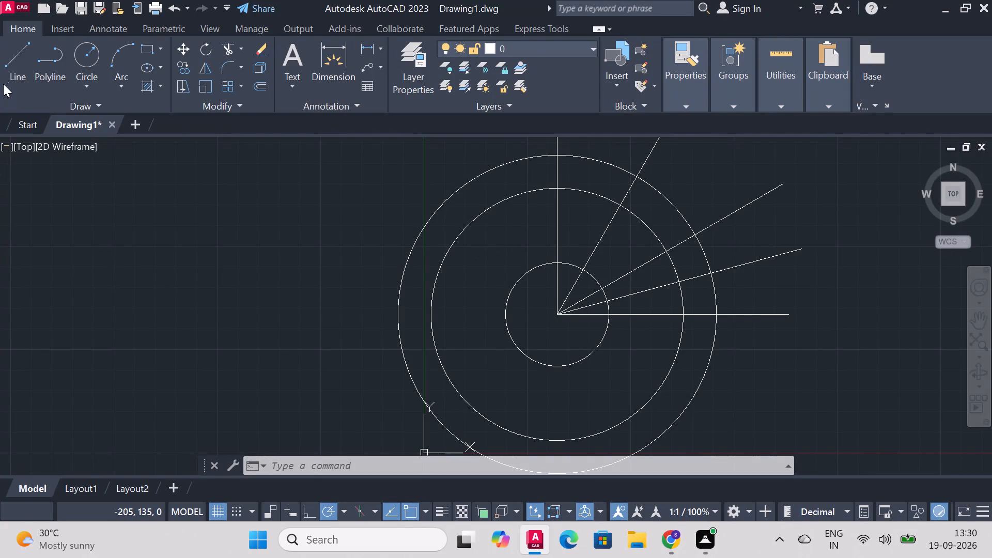
Draw a line at 345° (15° below horizontal) from the circles' common centre to a point beyond the outer circle.
click(5, 63)
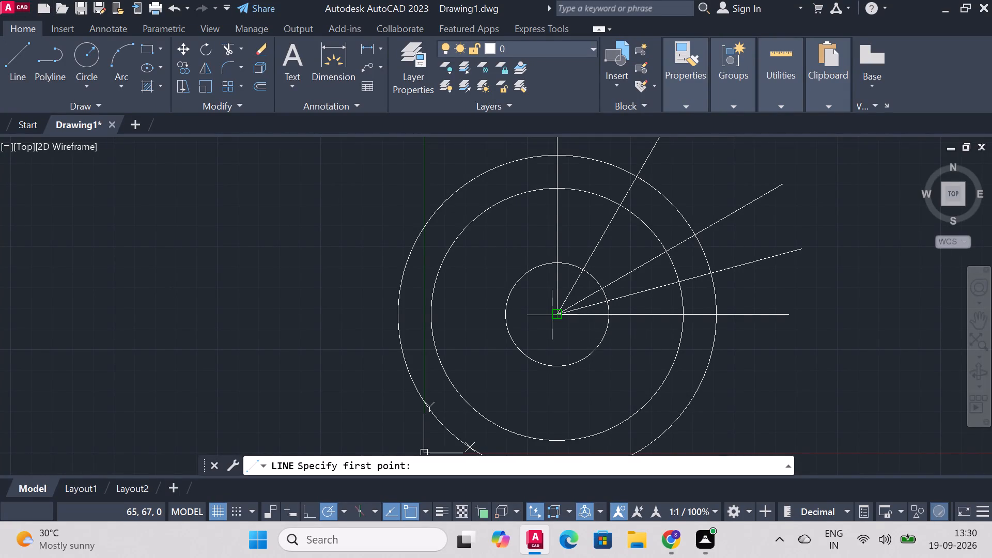
click(555, 315)
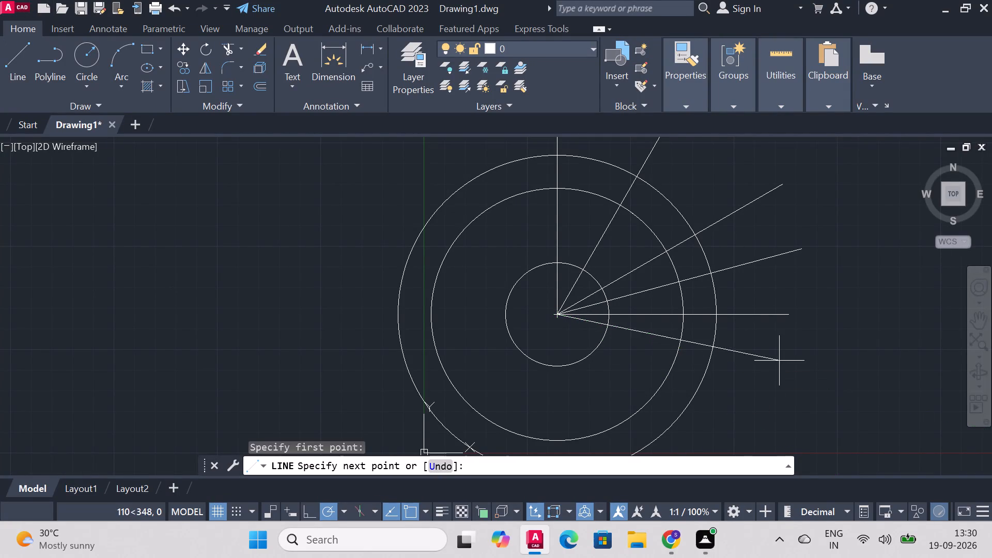
click(789, 379)
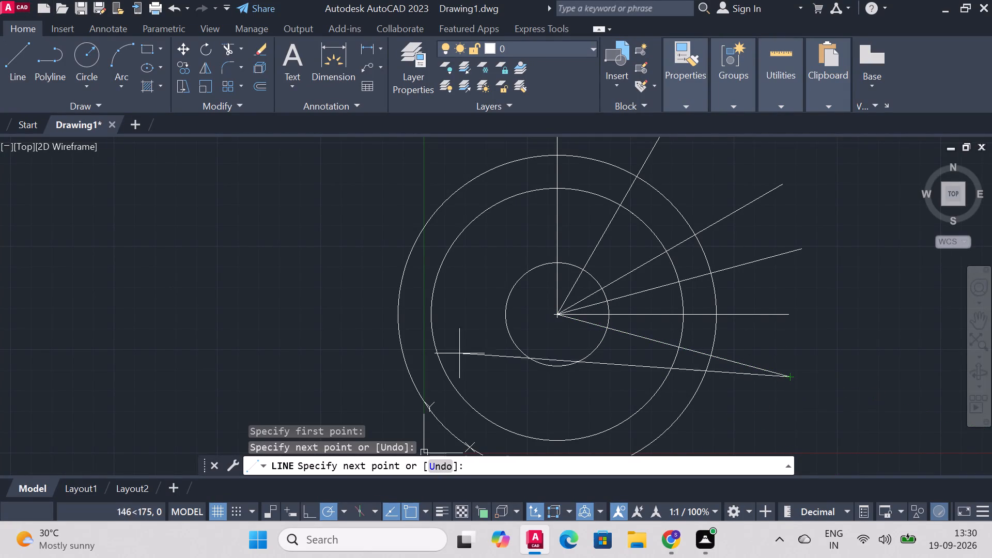
right_click(820, 303)
click(853, 314)
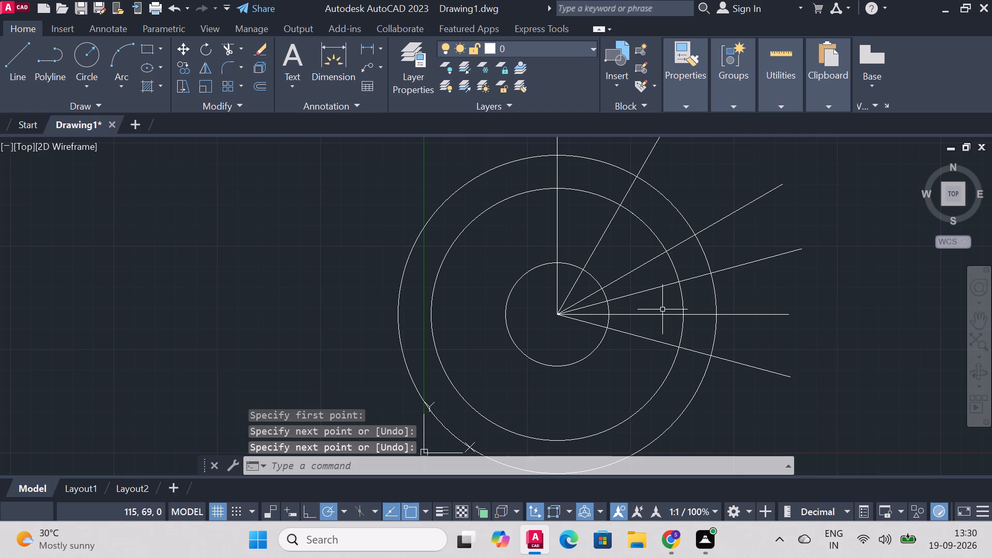
Trim away the outer circle's arc between the 15° and 345° radial lines.
click(228, 46)
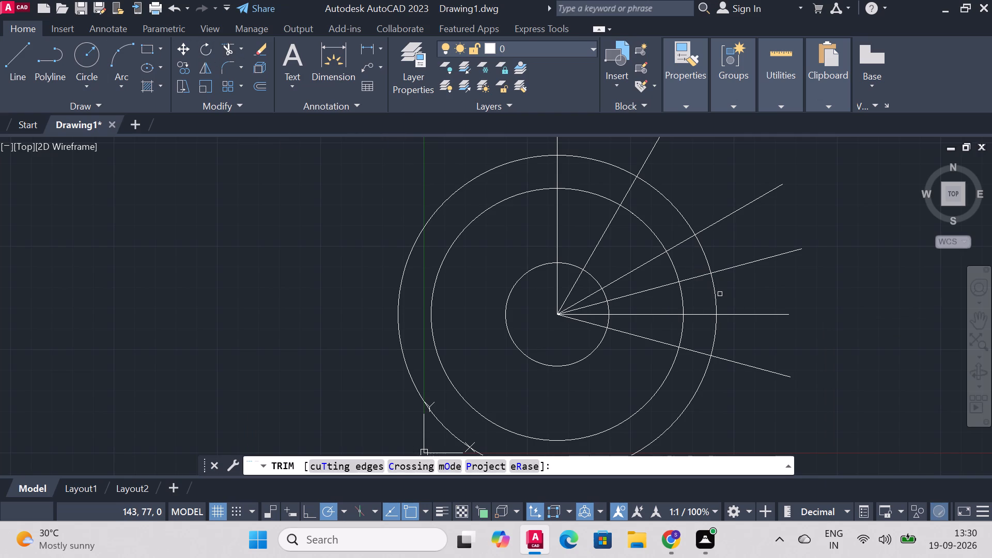
click(714, 295)
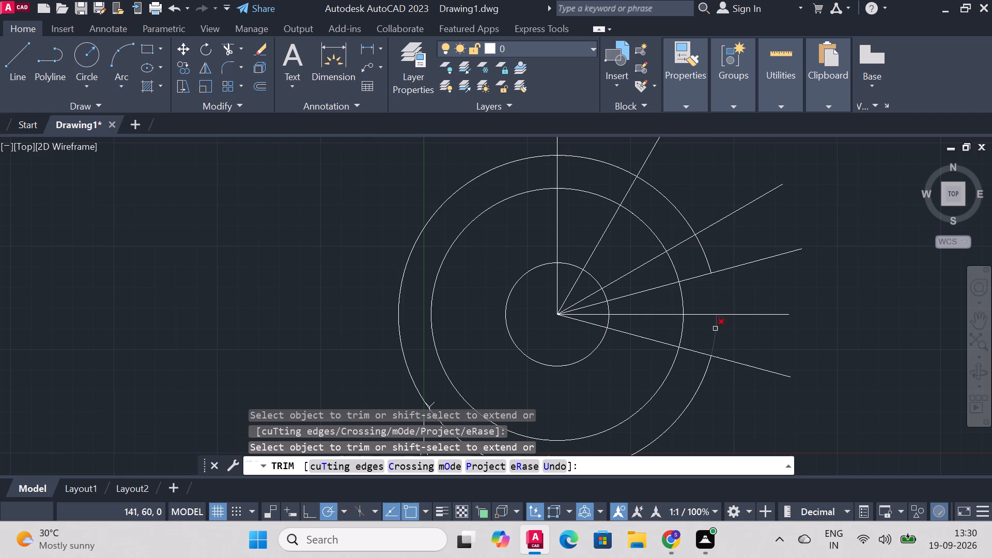
click(716, 333)
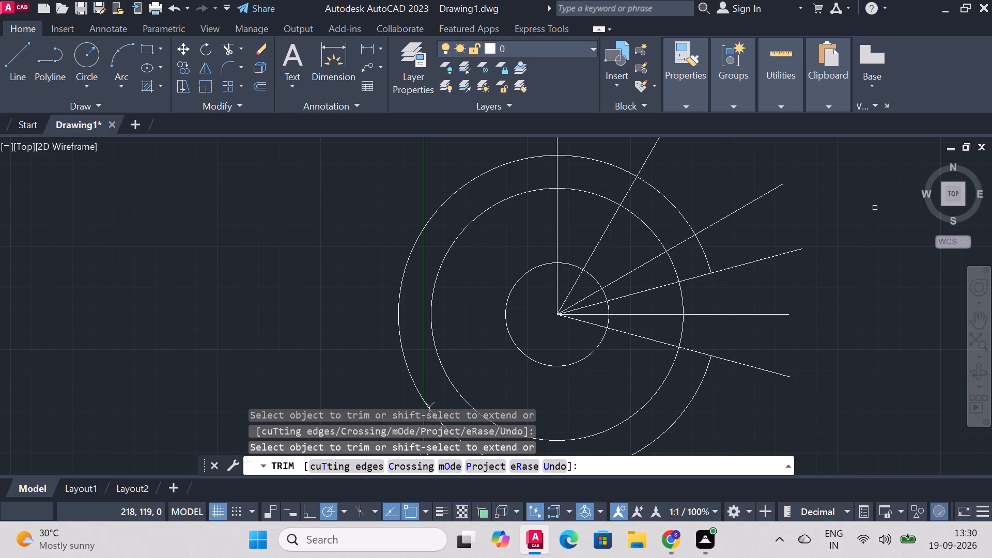
Draw a line at 75° from the circles' common centre to the outer circle, 77 long.
click(26, 65)
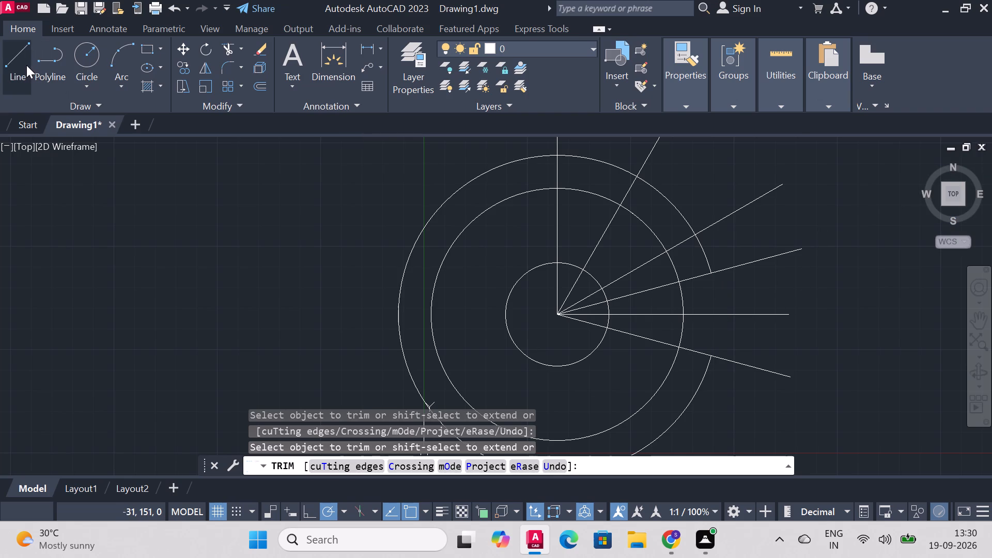
scroll(506, 172, down, 3)
scroll(531, 153, up, 3)
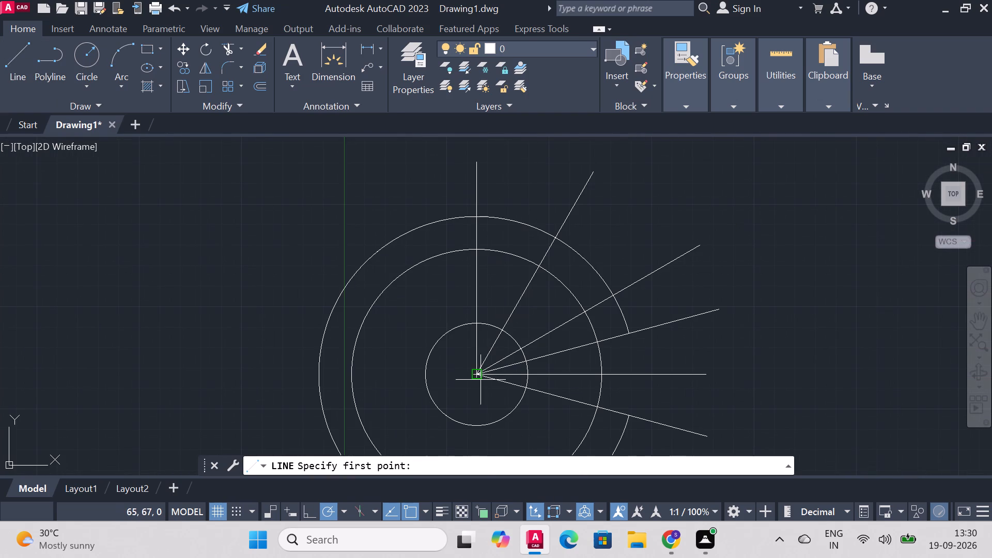
click(479, 375)
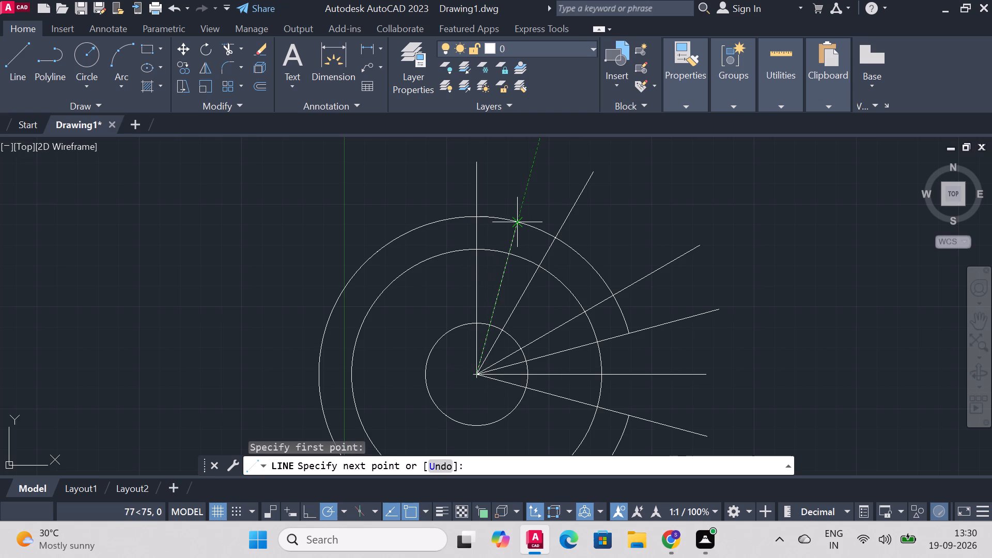
click(515, 220)
right_click(515, 220)
click(553, 224)
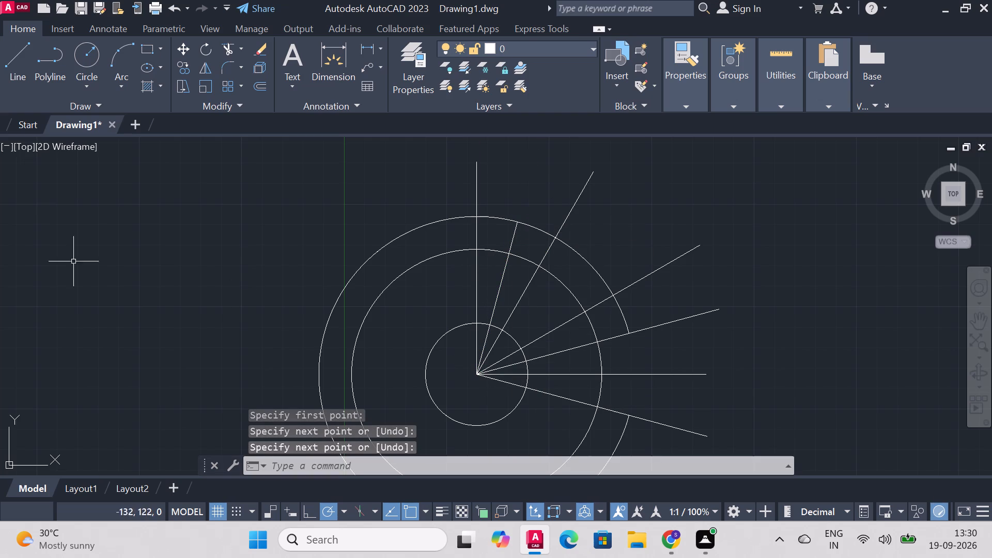
Draw a line at 105° from the circles' common centre to the outer circle, 77 long.
click(4, 64)
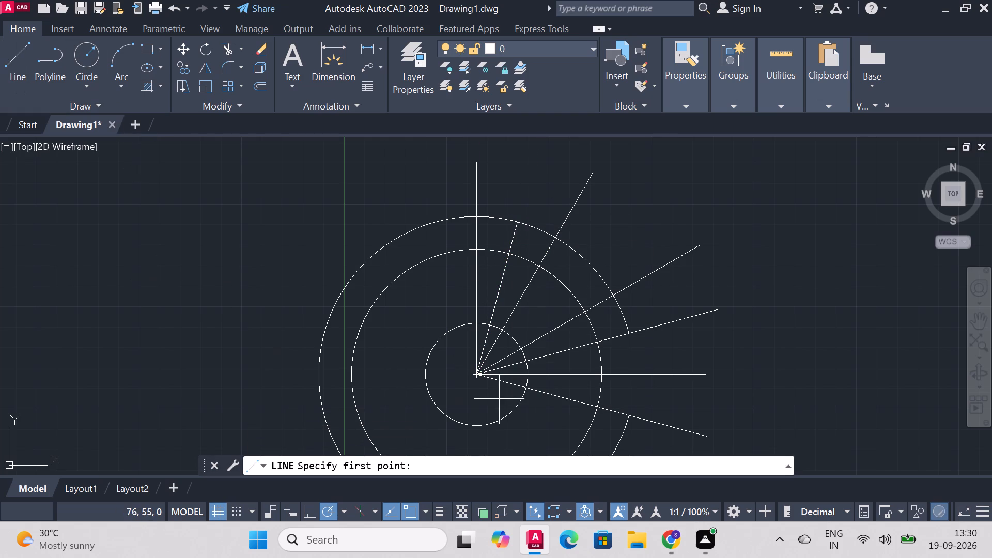
click(475, 373)
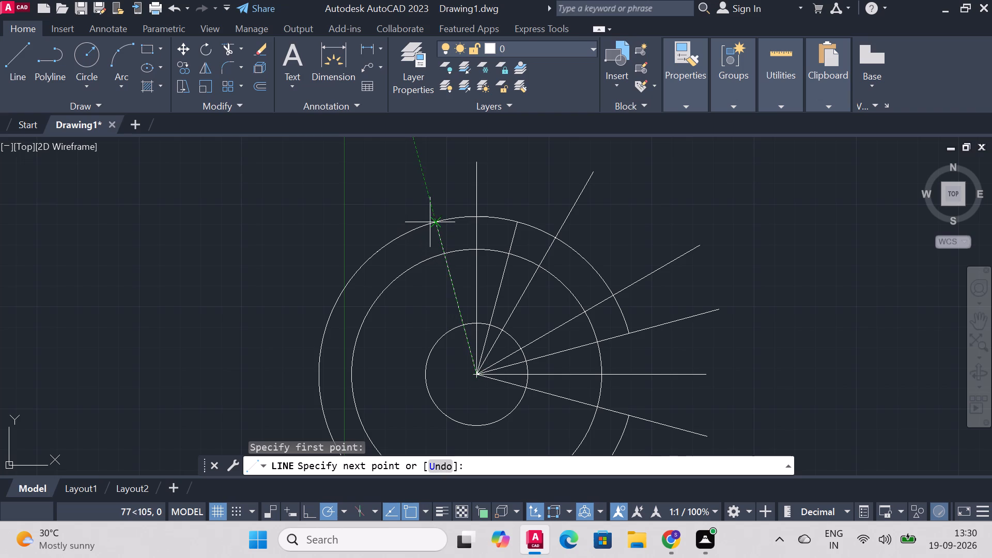
click(430, 221)
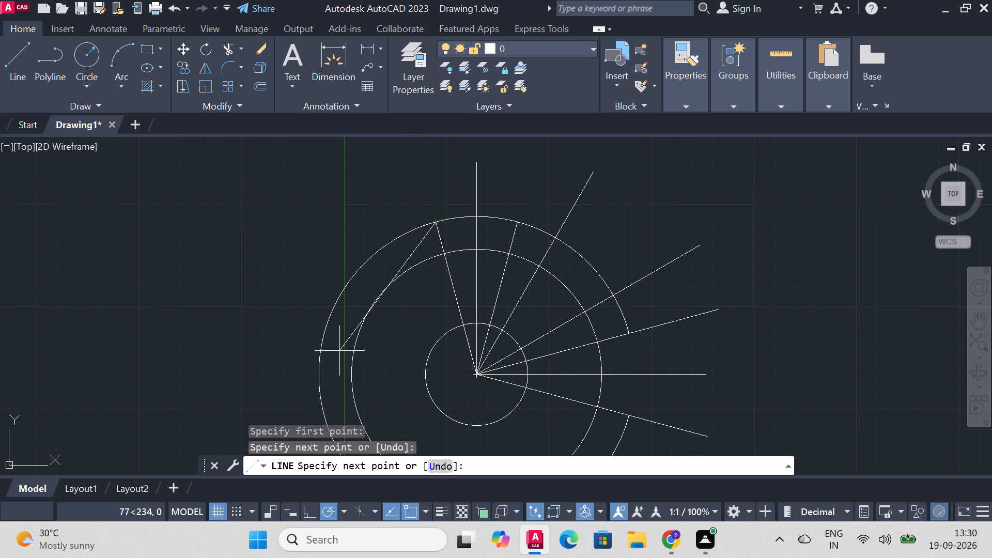
right_click(268, 191)
click(301, 199)
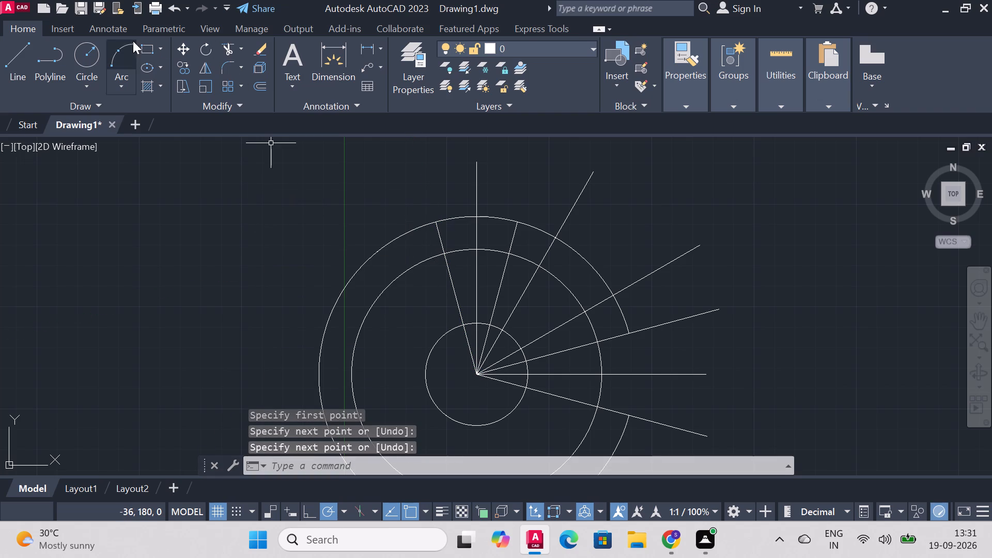
Trim away the outer circle's arc between the 75° and 105° radial lines.
click(232, 44)
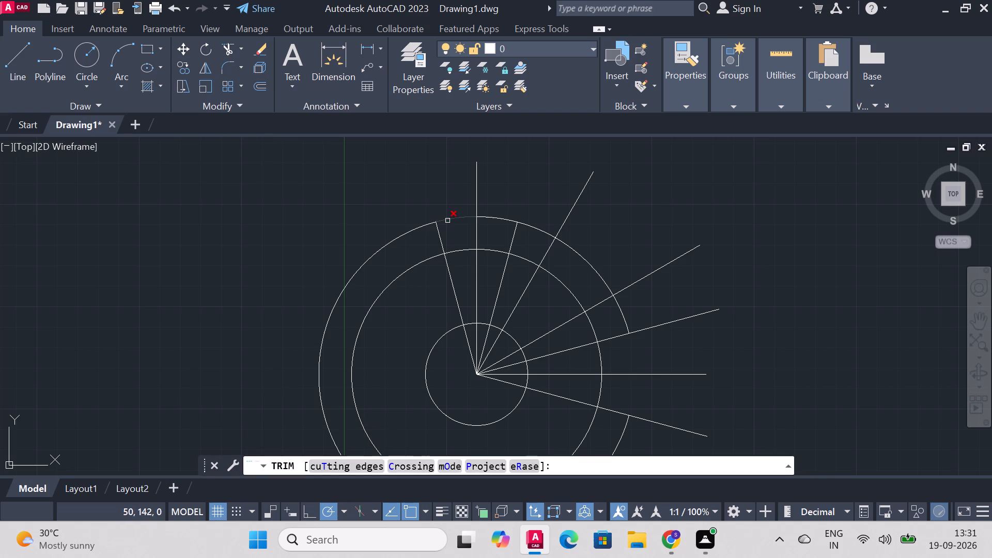
click(447, 221)
click(493, 216)
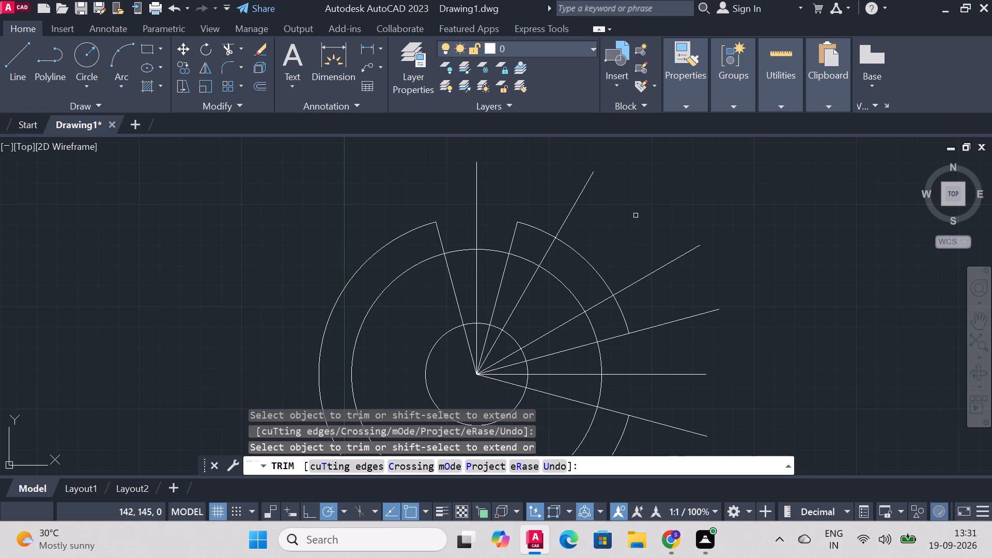
Draw a horizontal line at 180° from the circles' common centre to a point beyond the outer circle.
scroll(596, 269, down, 2)
scroll(562, 350, up, 1)
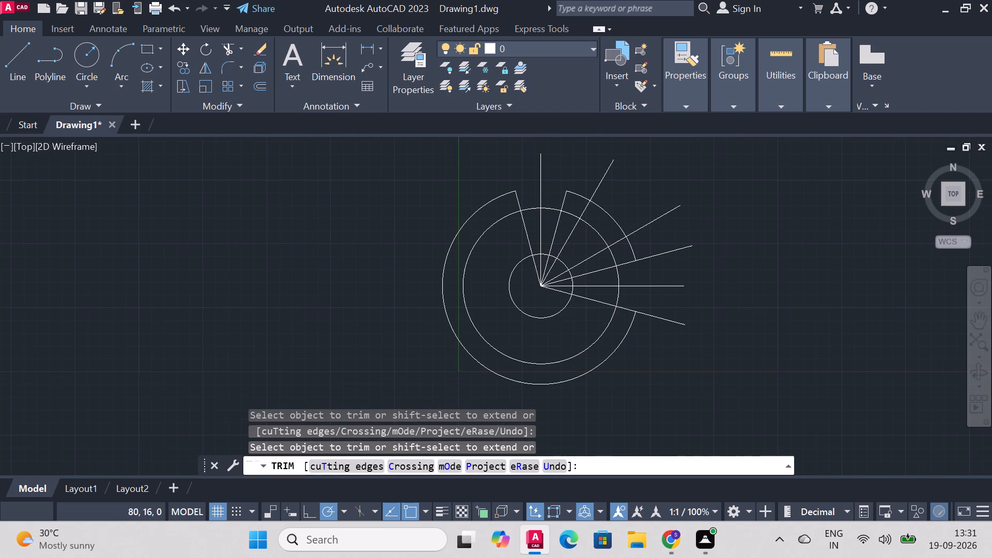
click(16, 61)
scroll(450, 276, up, 2)
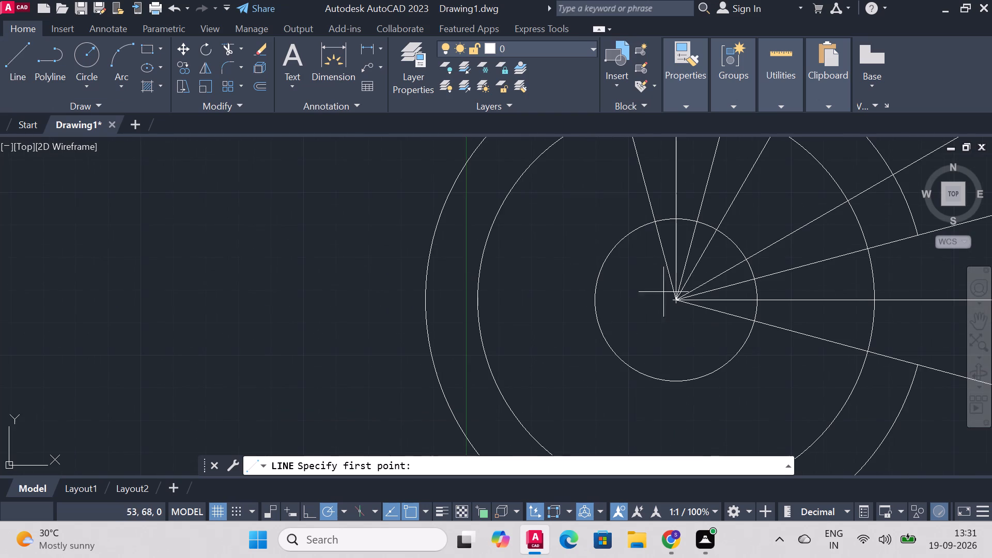
click(677, 303)
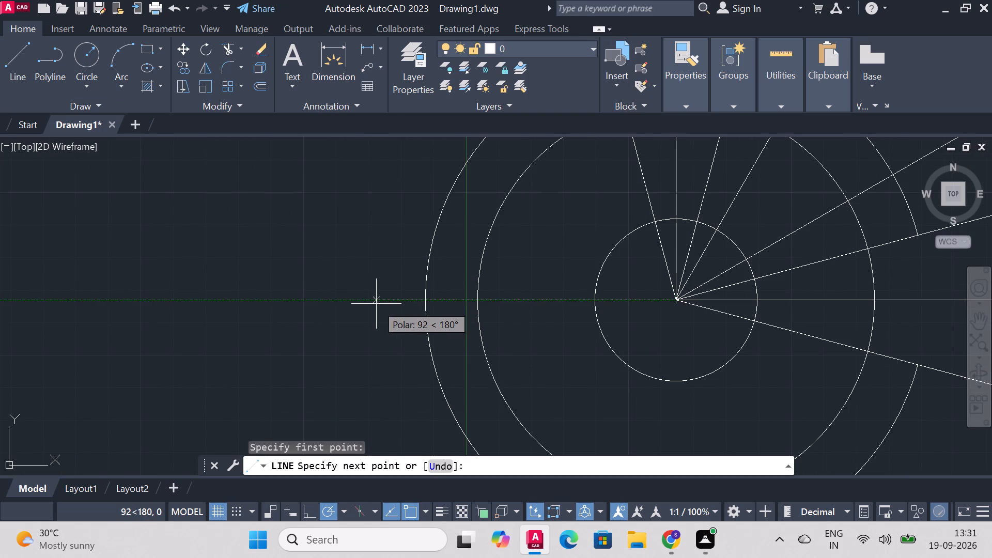
click(359, 302)
right_click(359, 302)
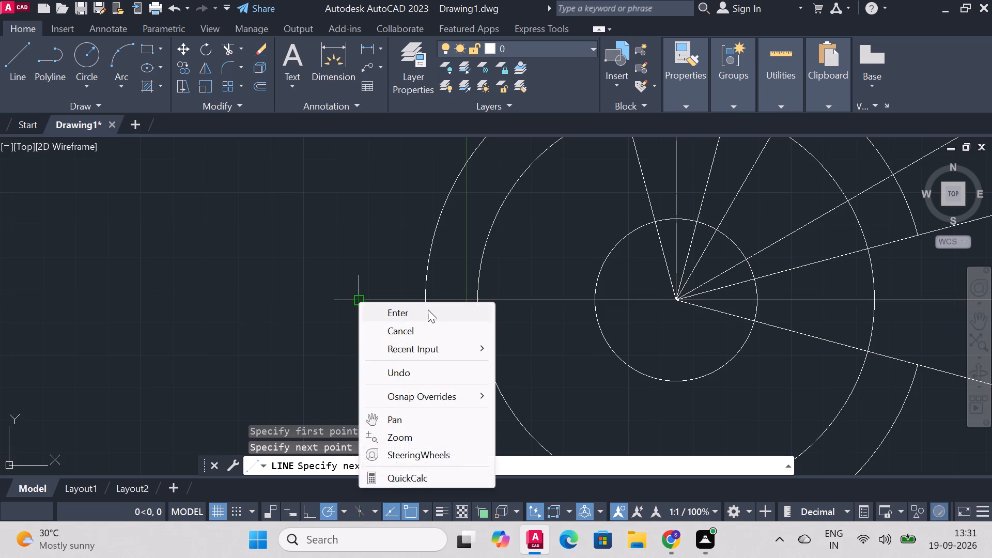
click(428, 309)
Draw a line at 165° from the circles' common centre to the outer circle, 77 long.
scroll(532, 307, down, 2)
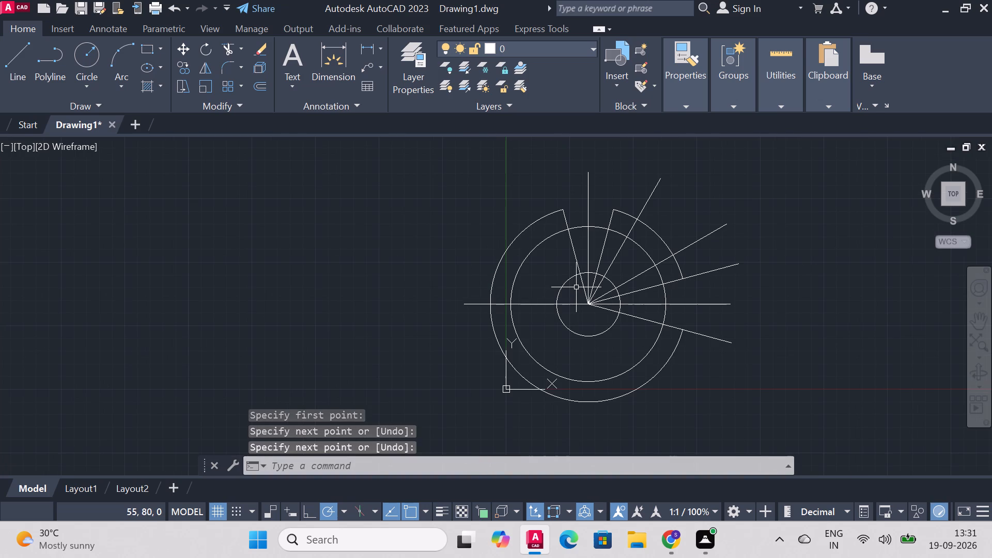
scroll(576, 287, up, 1)
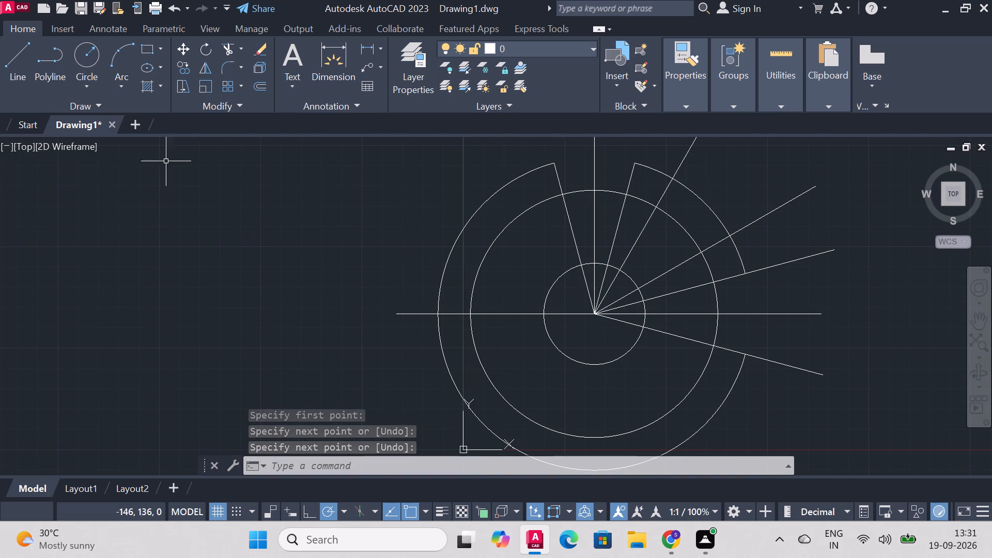
click(16, 56)
click(597, 313)
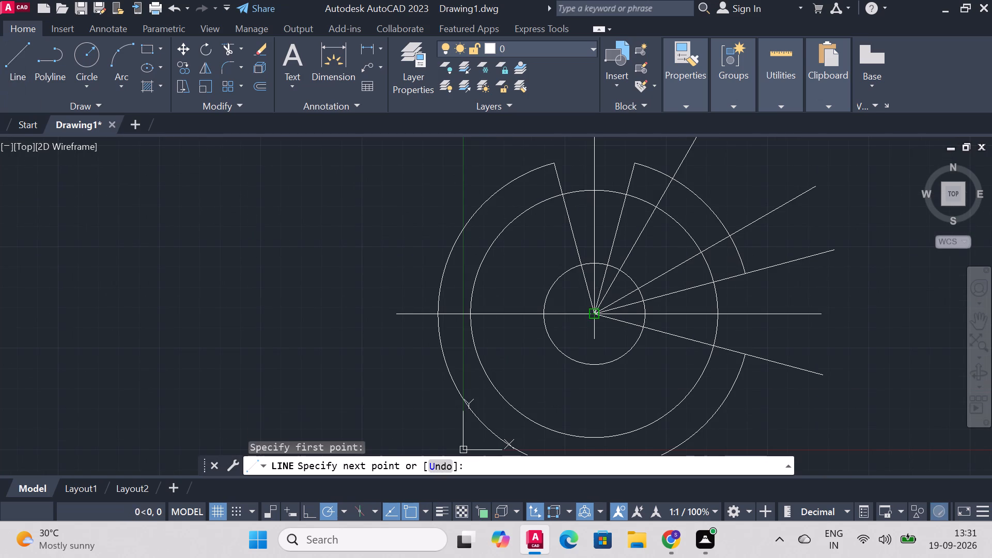
click(441, 276)
right_click(441, 276)
click(488, 284)
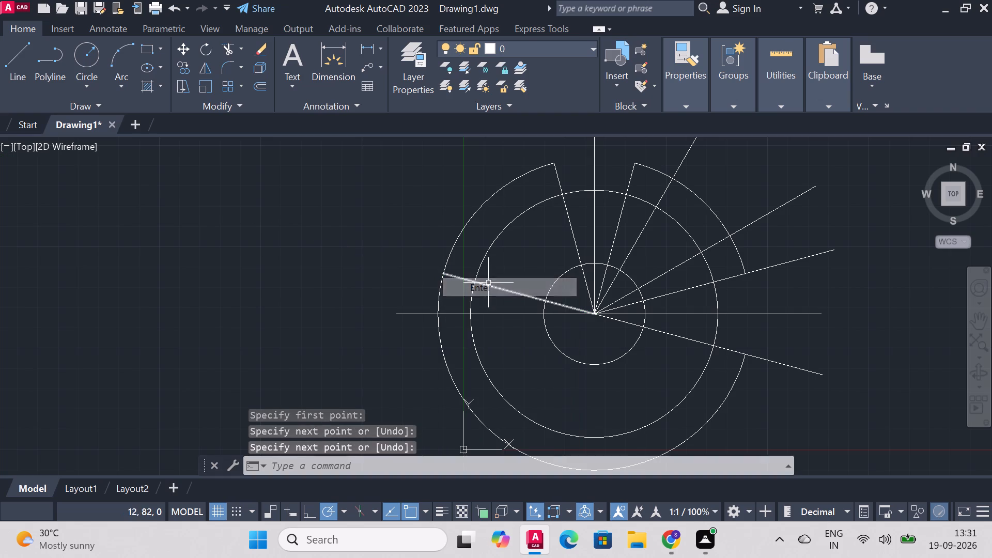
Draw a line at 195° from the circles' common centre to the outer circle, 77 long.
click(21, 56)
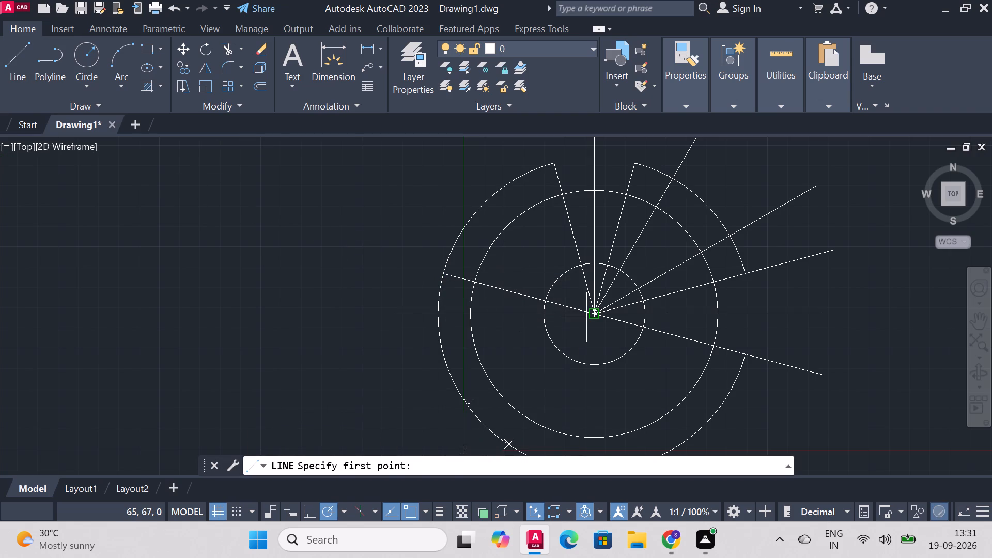
click(597, 311)
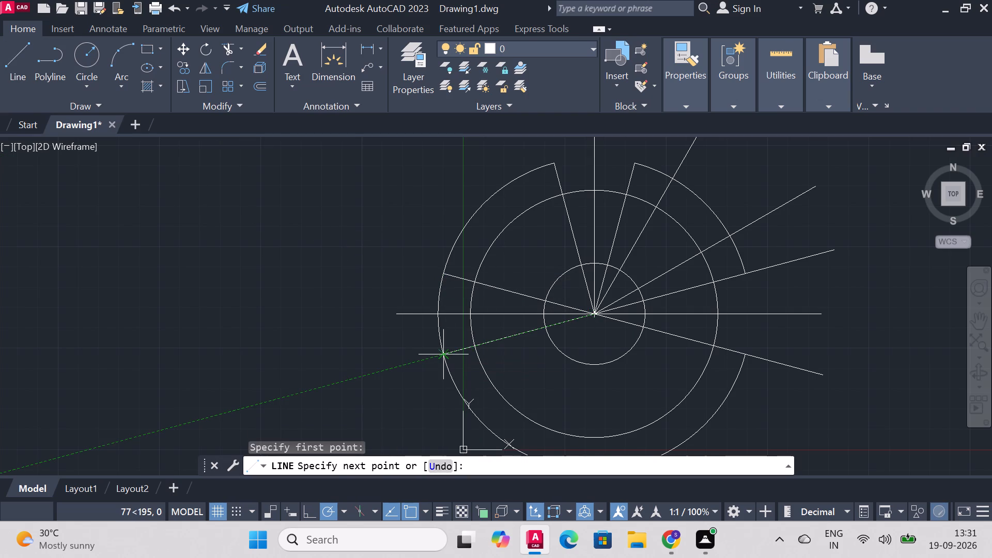
click(442, 351)
right_click(442, 351)
click(487, 179)
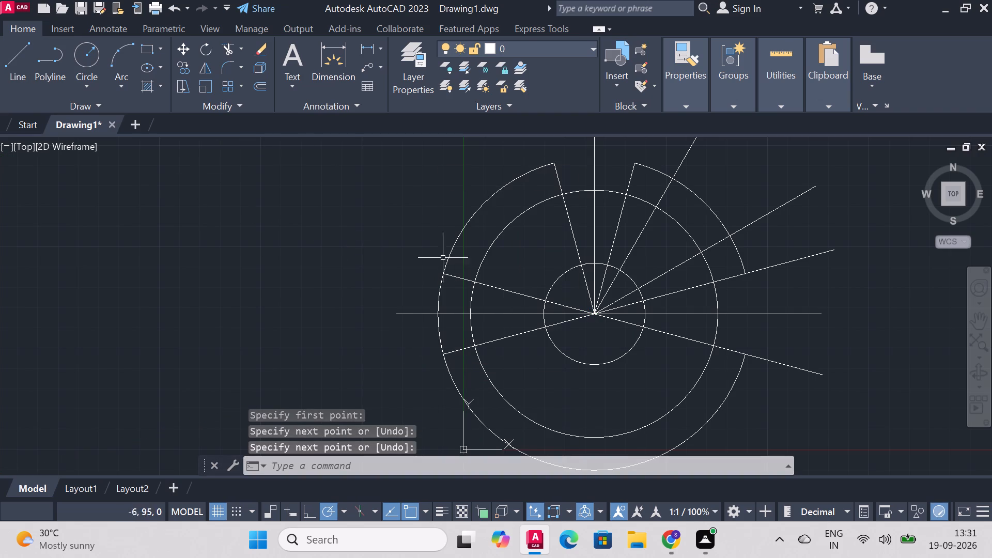
Trim away the outer circle's arc between the 165° and 195° radial lines.
click(228, 49)
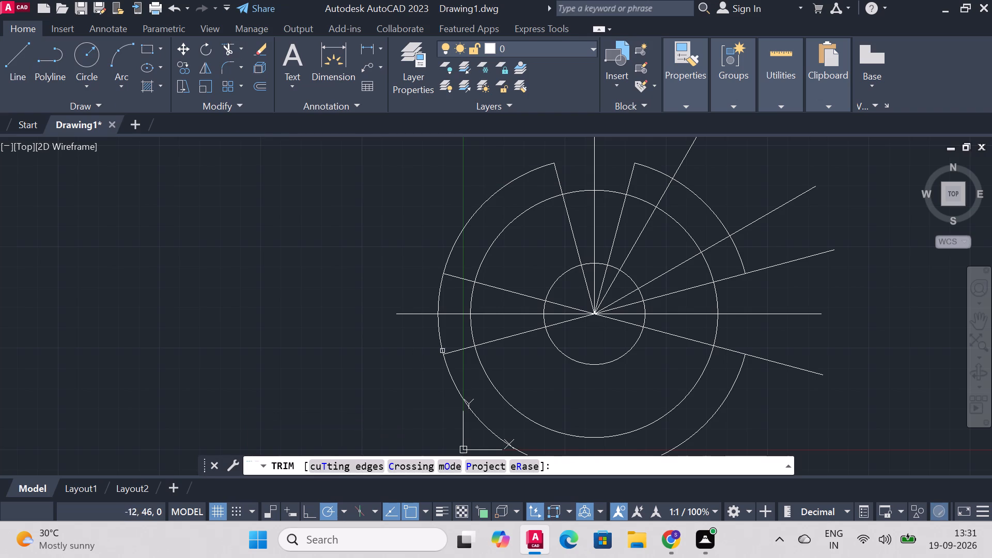
click(441, 337)
click(437, 292)
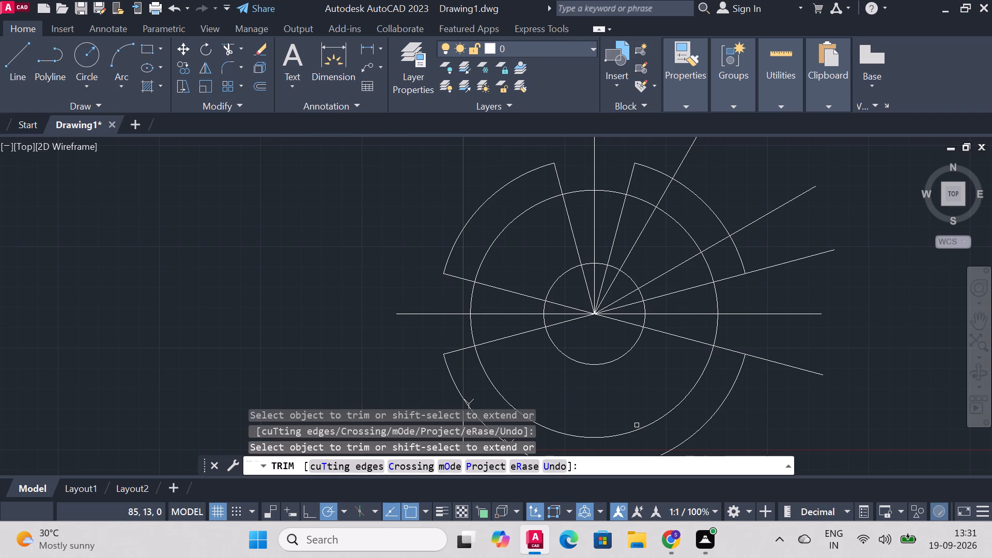
Draw a vertical line at 270° from the circles' common centre down to the outer circle.
scroll(619, 371, down, 2)
scroll(610, 423, up, 2)
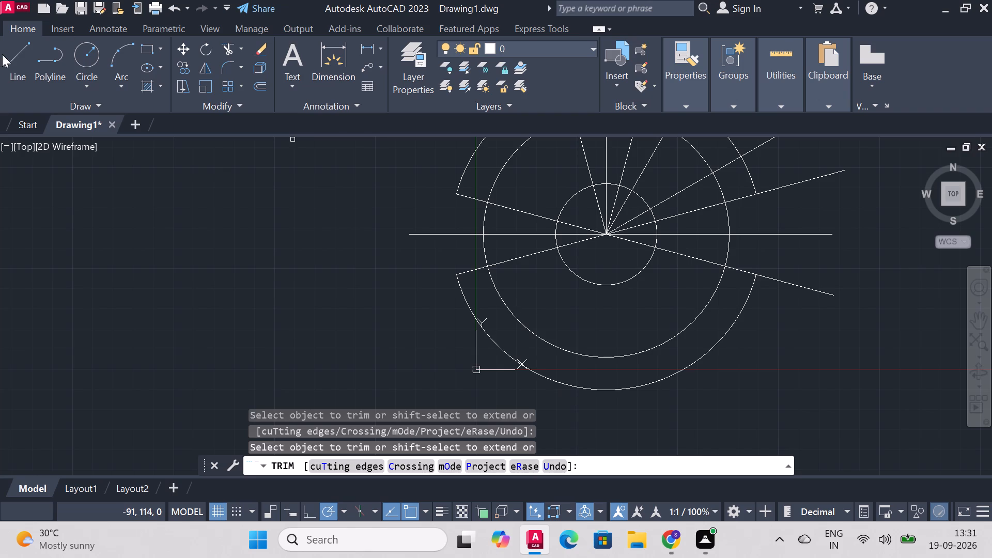
click(20, 61)
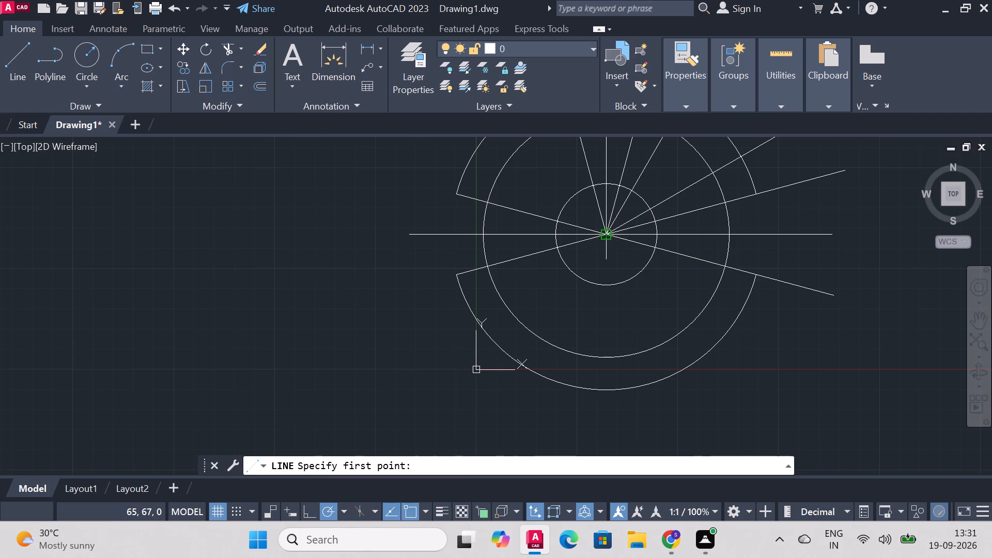
click(606, 237)
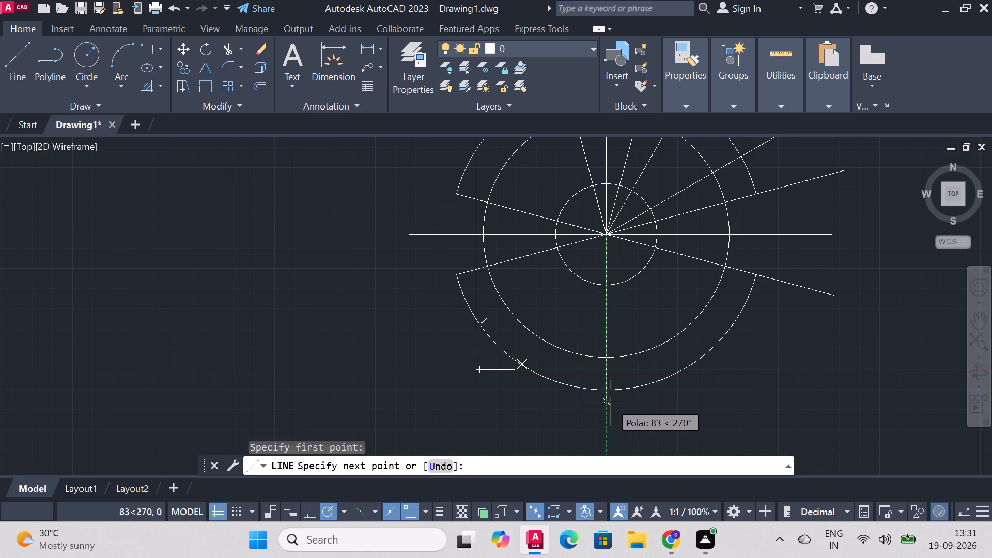
click(607, 390)
right_click(607, 390)
click(649, 220)
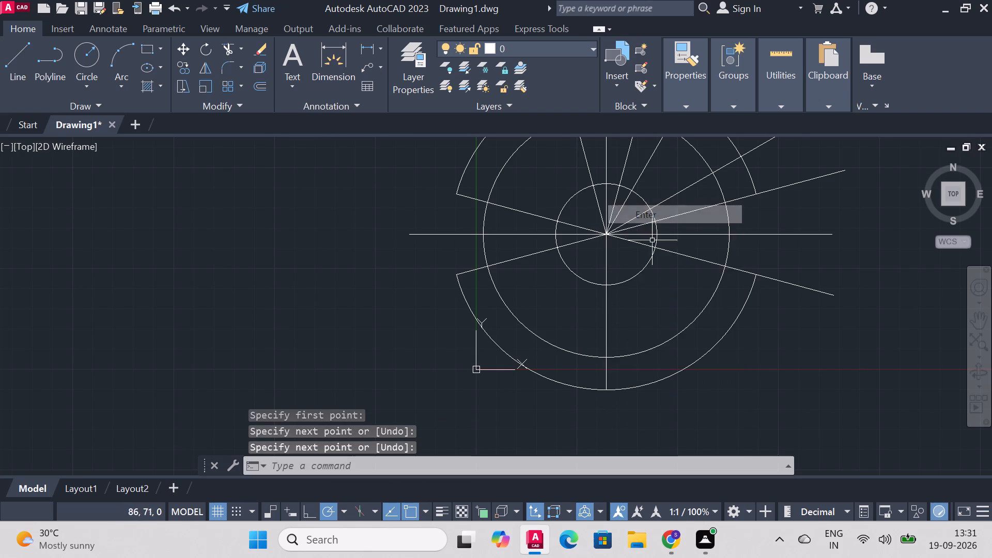
scroll(703, 319, down, 1)
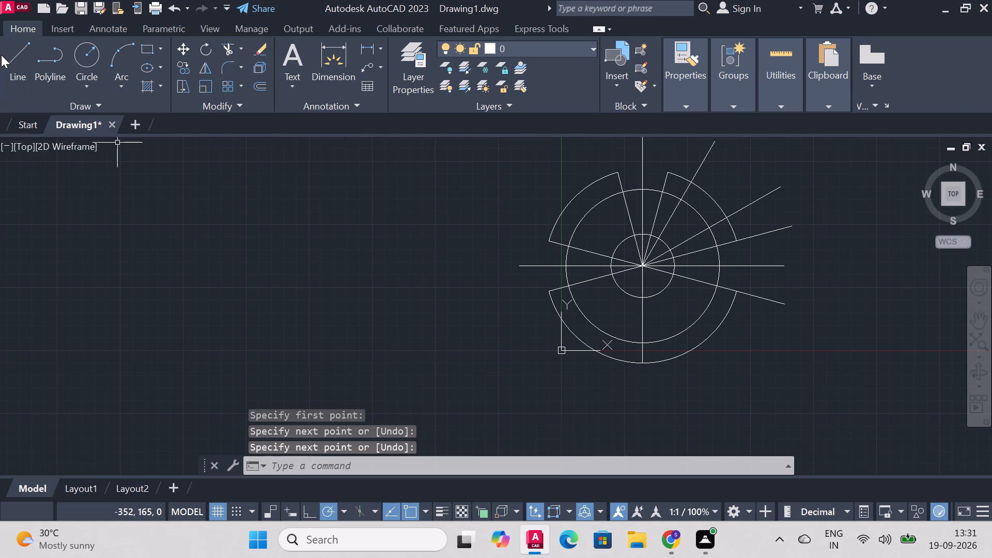
Draw a radial line at about 285° from the circles' common centre to the outer circle.
click(5, 58)
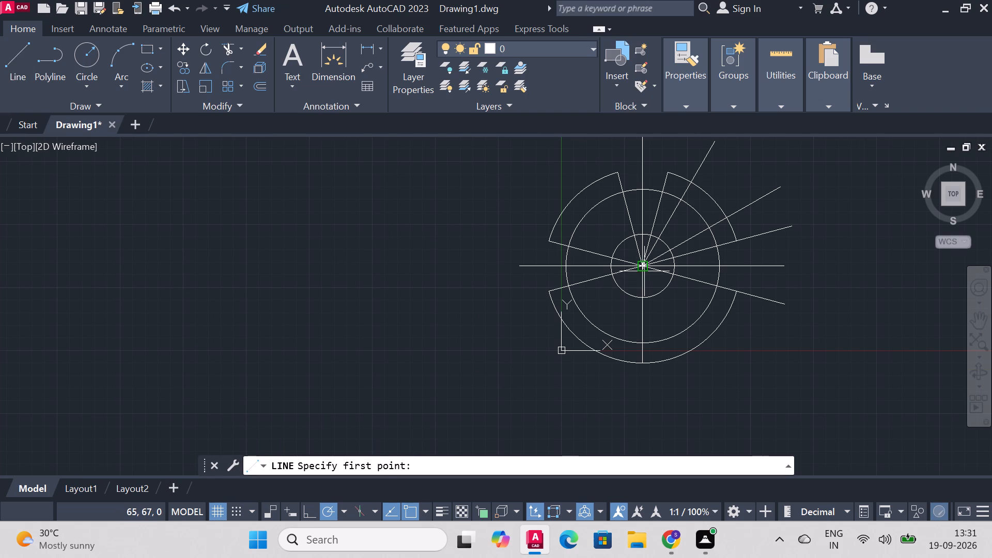
click(645, 267)
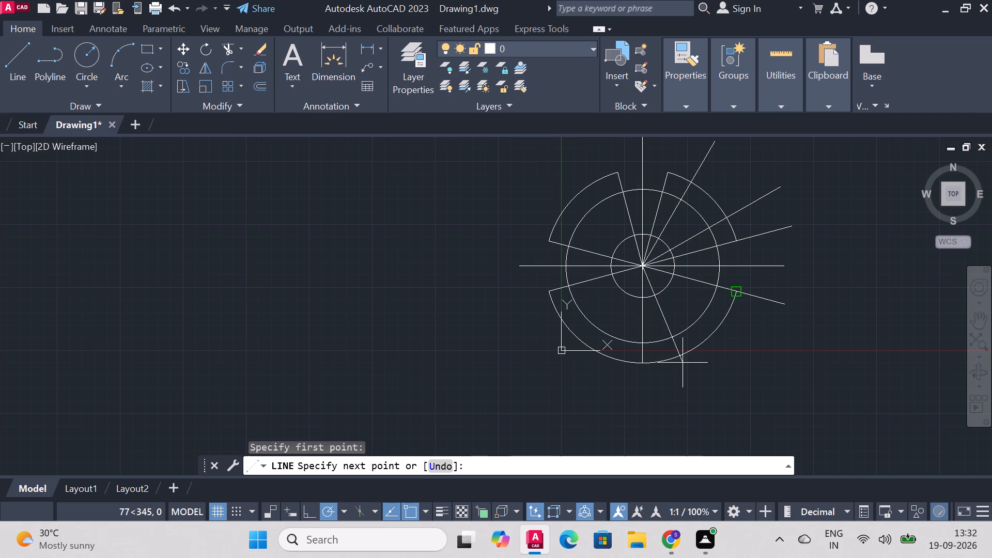
click(675, 366)
right_click(675, 366)
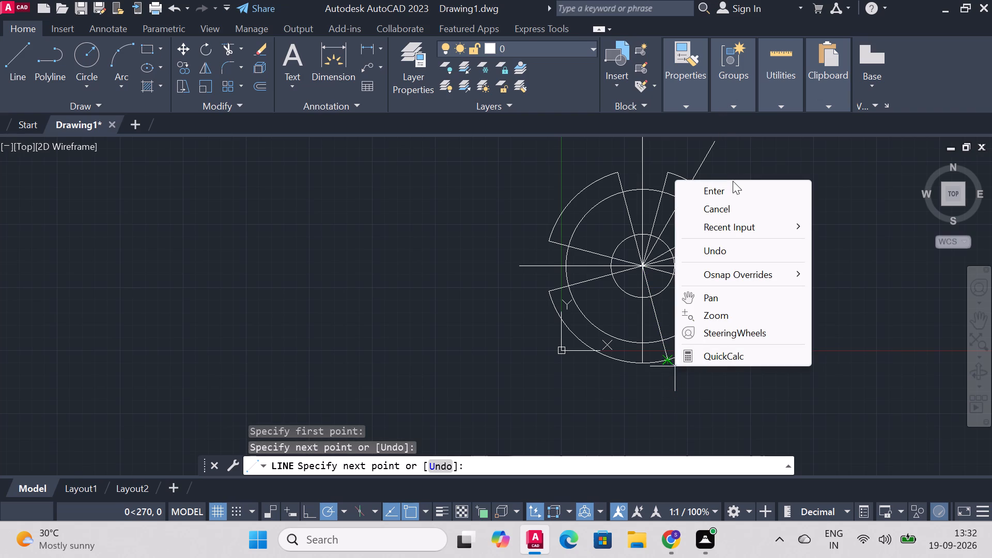
click(733, 182)
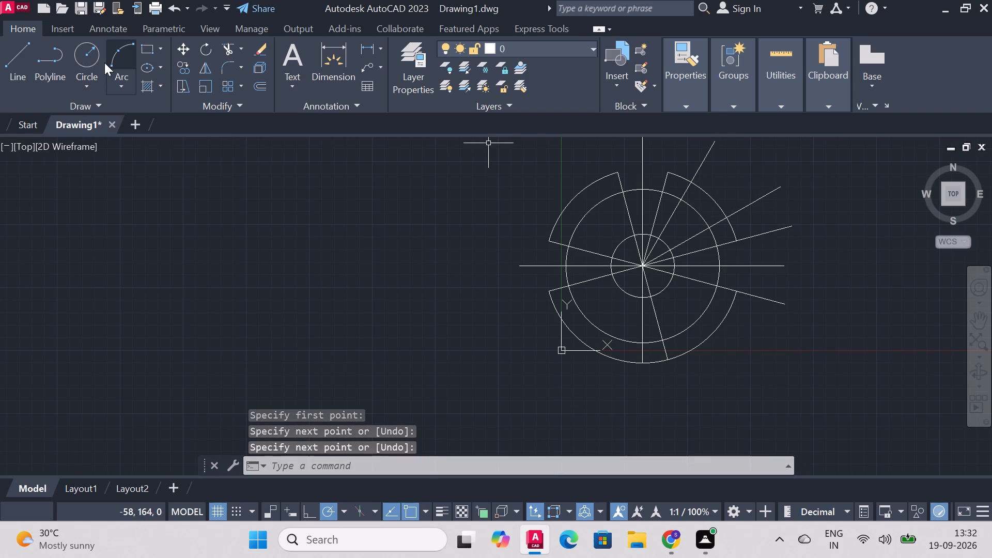
Draw a radial line at 255° from the circles' common centre to the outer circle.
right_click(233, 268)
click(290, 211)
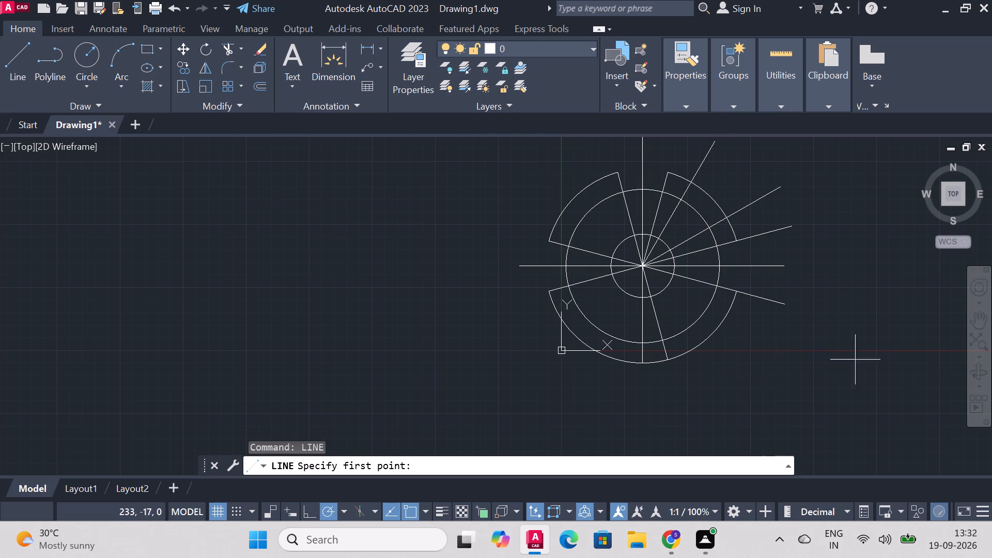
click(638, 269)
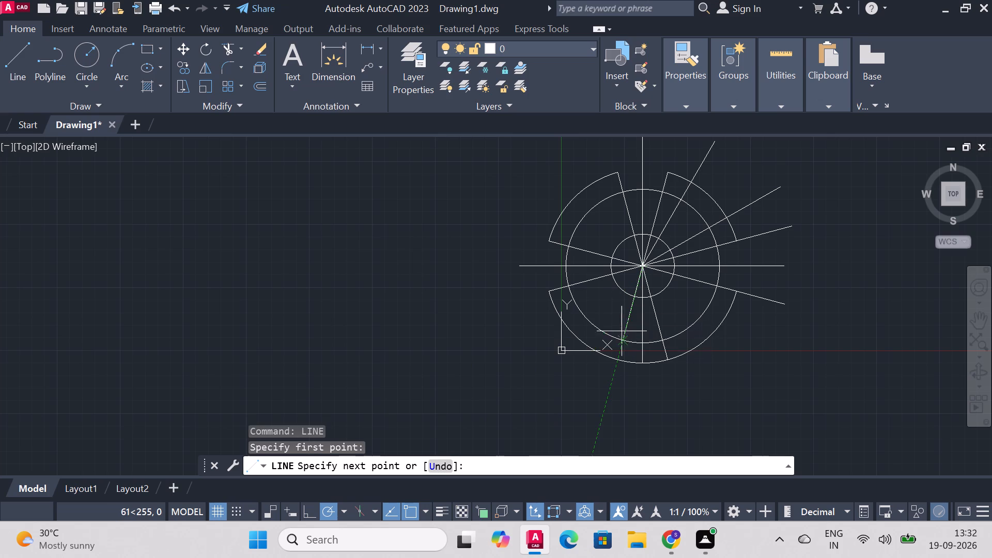
click(617, 361)
right_click(617, 361)
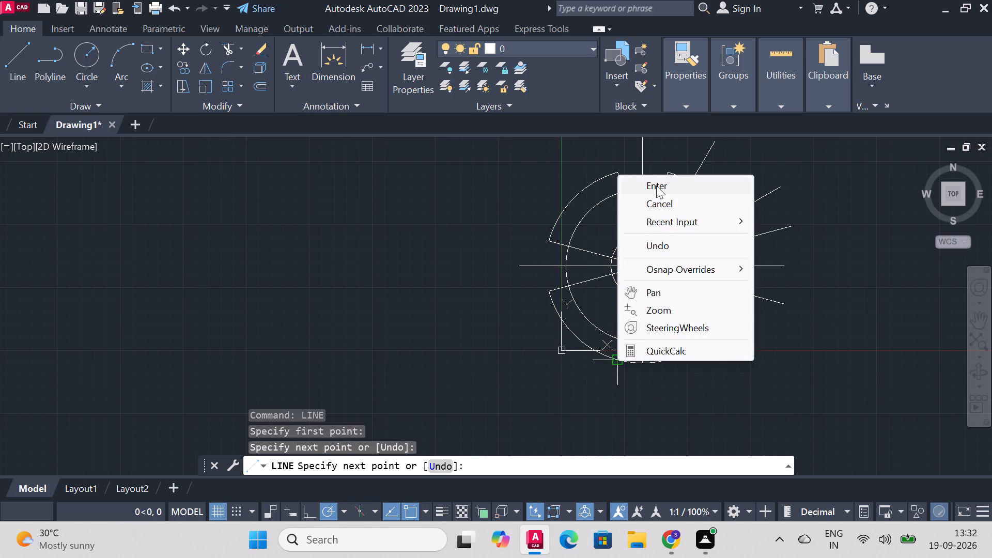
click(656, 185)
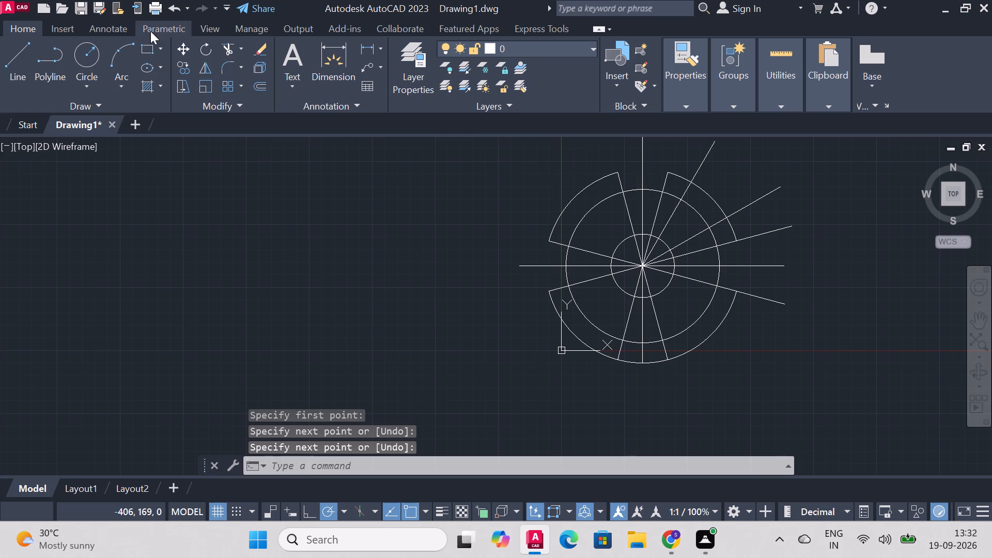
Trim away the outer circle's arc between the 255° and 285° radial lines, on both sides of the vertical line.
click(228, 52)
scroll(715, 404, up, 1)
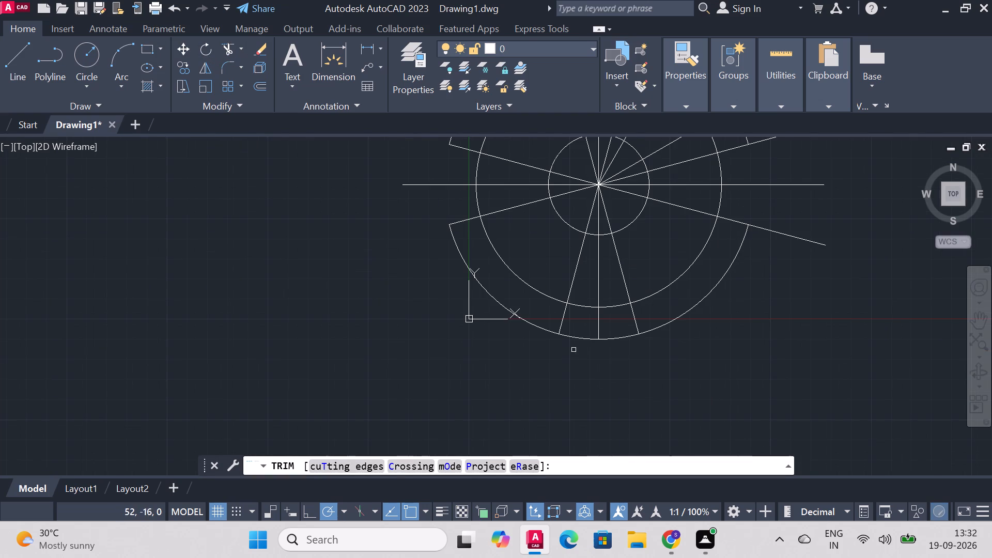
click(577, 337)
click(625, 339)
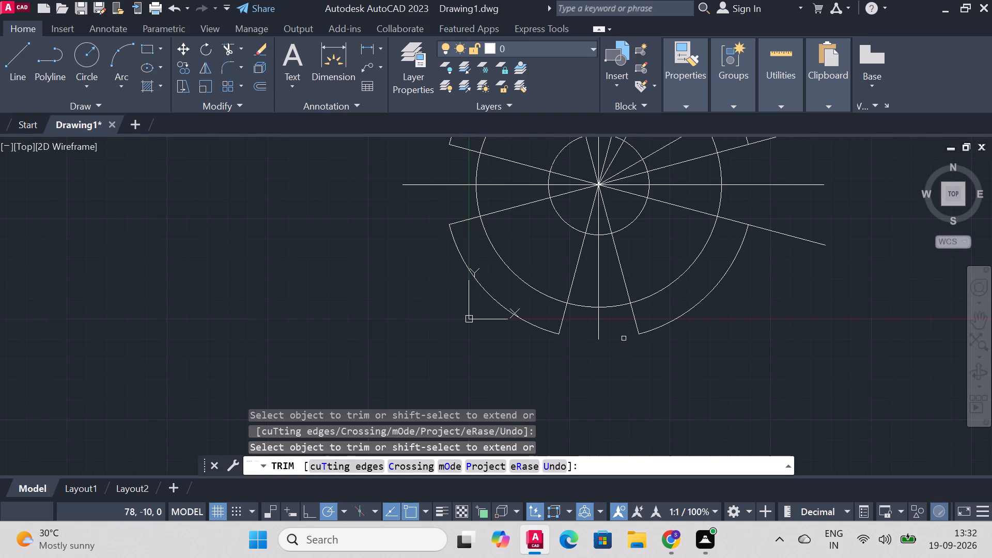
Trim the ends of the 345°, 30°, 15° and 60° radial lines that extend beyond the outer circle.
click(805, 238)
scroll(836, 215, down, 3)
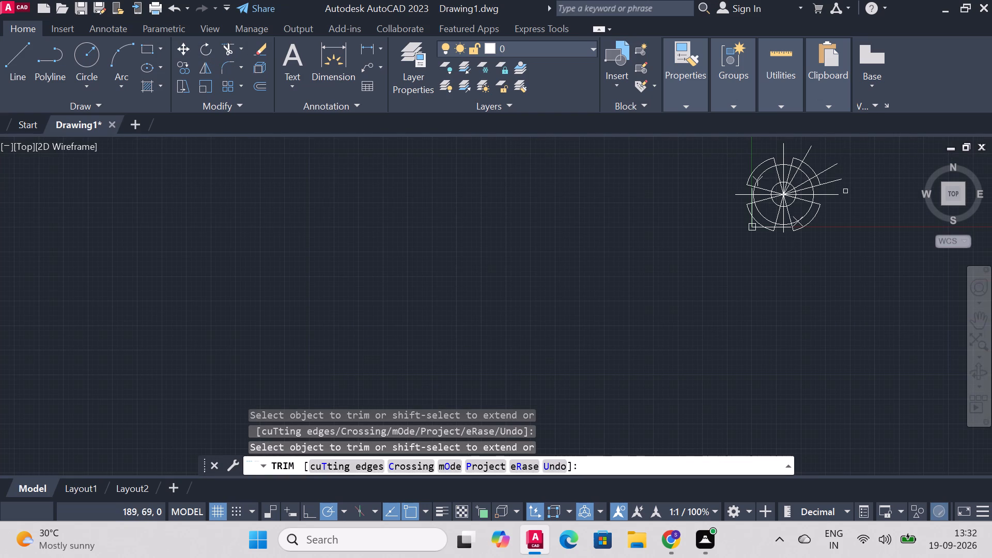
scroll(842, 286, down, 2)
scroll(854, 133, up, 1)
scroll(826, 284, down, 2)
scroll(834, 148, up, 2)
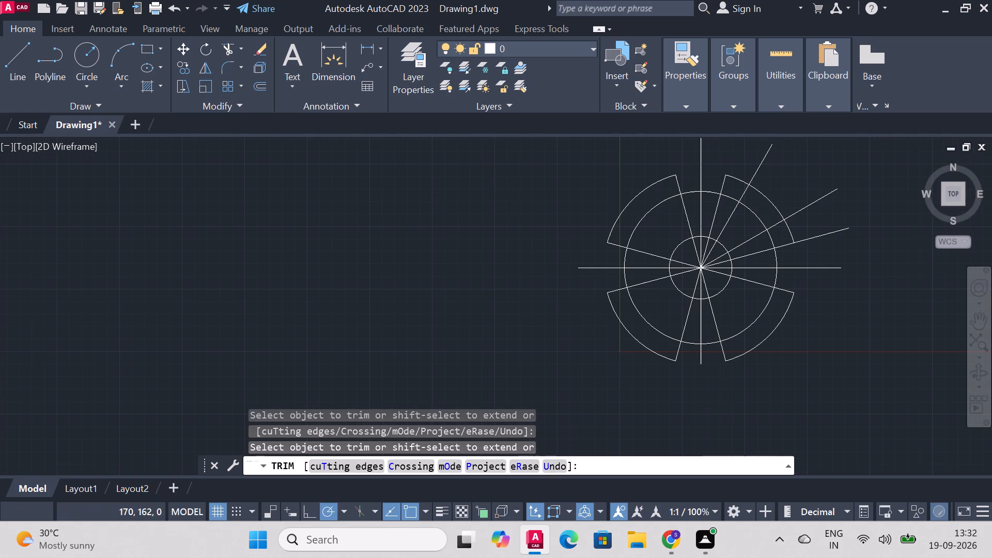
click(819, 199)
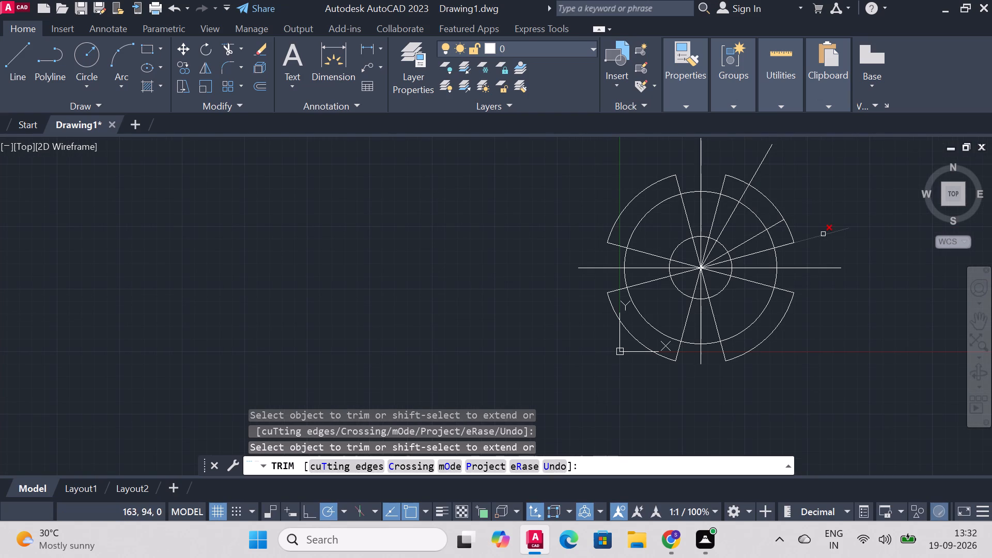
click(823, 234)
click(756, 168)
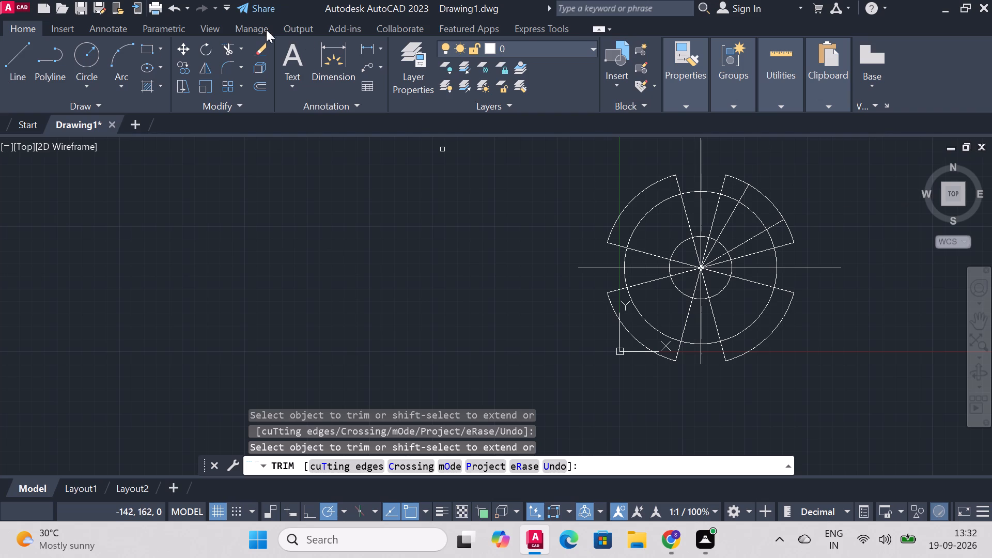
Add an angular dimension between the 30° and 60° radial lines, placed just outside the outer arc.
click(379, 47)
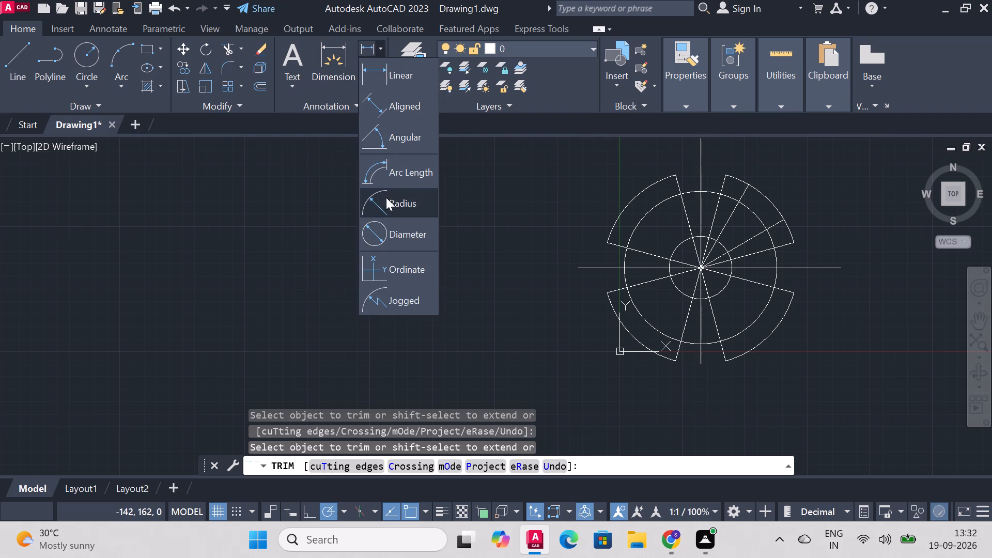
click(406, 134)
scroll(808, 184, up, 2)
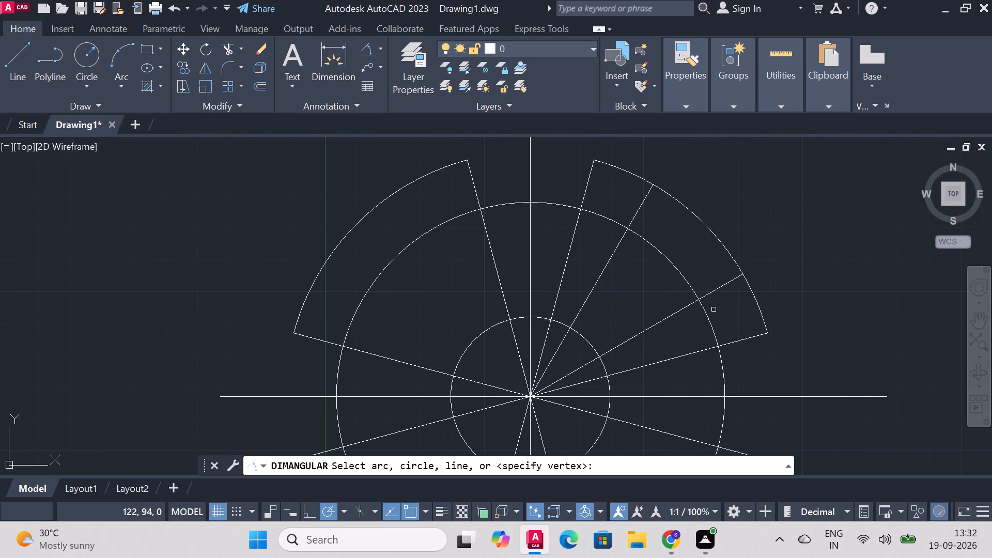
click(715, 289)
click(640, 208)
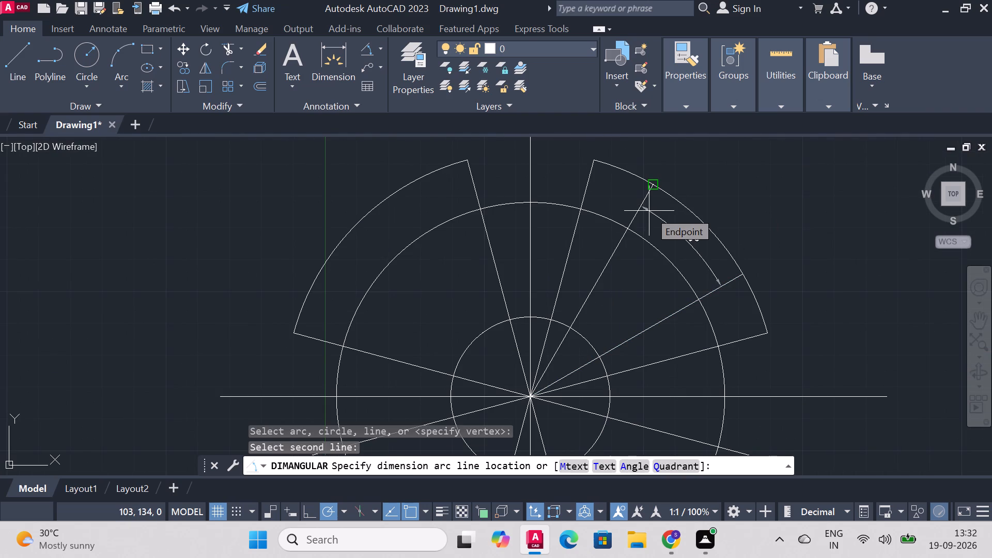
click(718, 182)
Add an angular dimension between the 345° and 15° radial lines, placed just outside the outer circle's radius.
scroll(903, 353, down, 2)
scroll(871, 466, up, 2)
scroll(881, 354, down, 1)
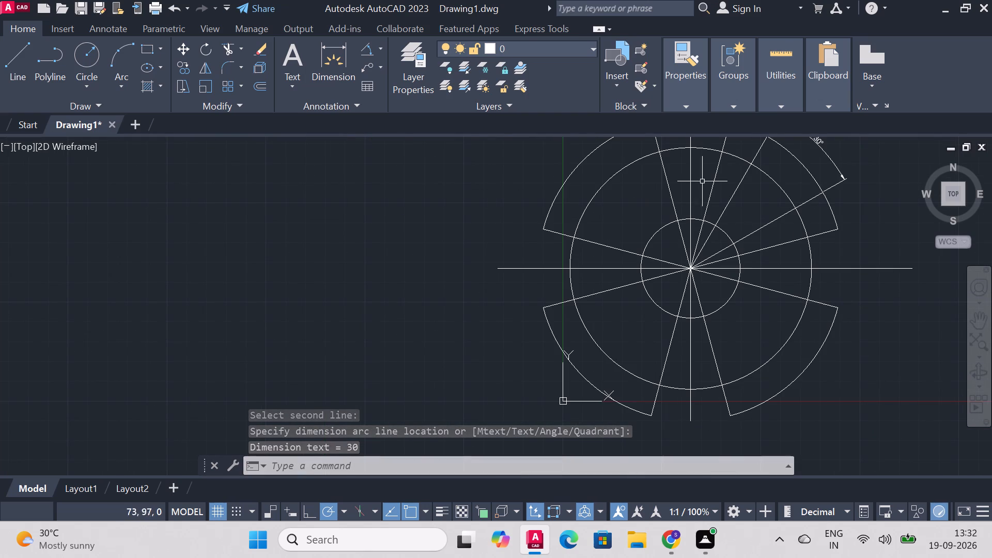
right_click(910, 387)
click(877, 84)
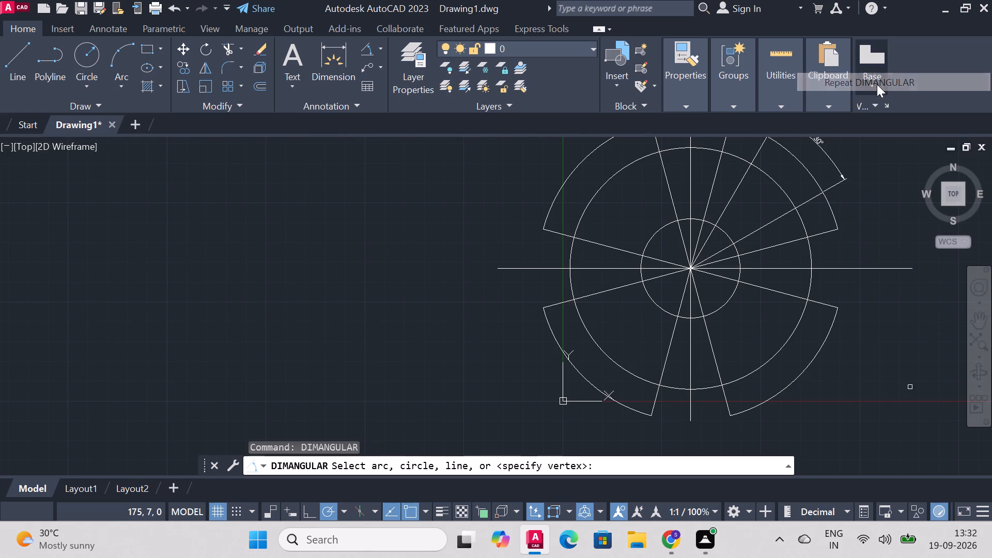
click(825, 304)
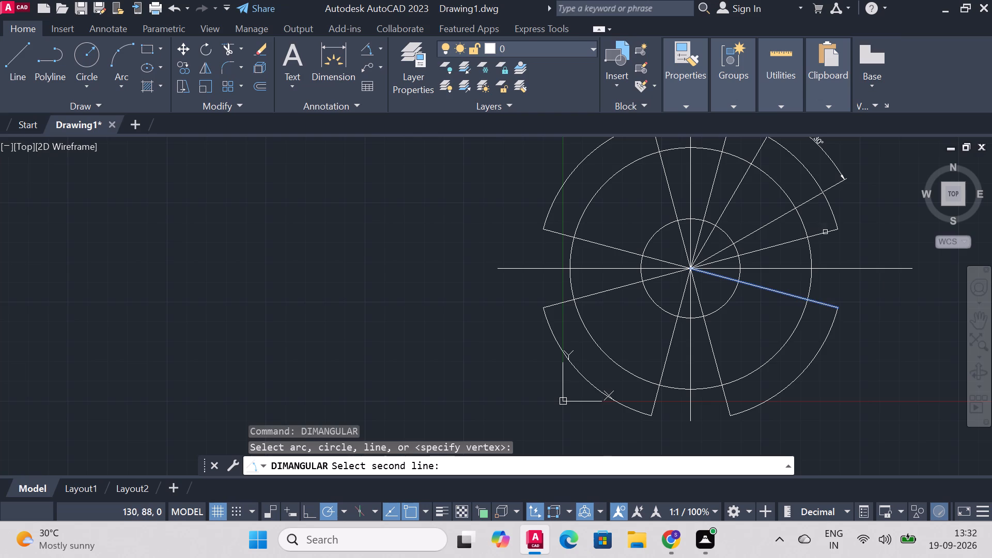
click(827, 233)
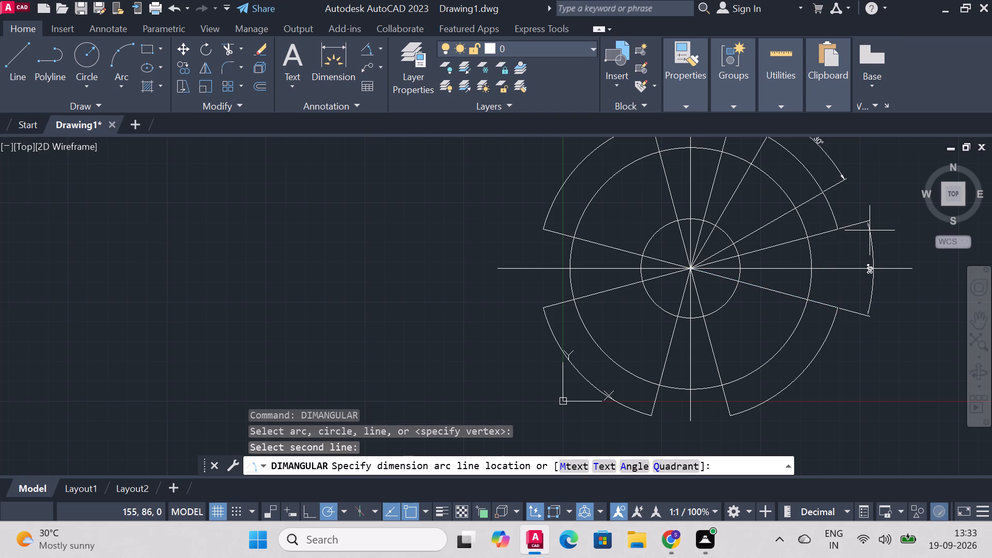
click(862, 231)
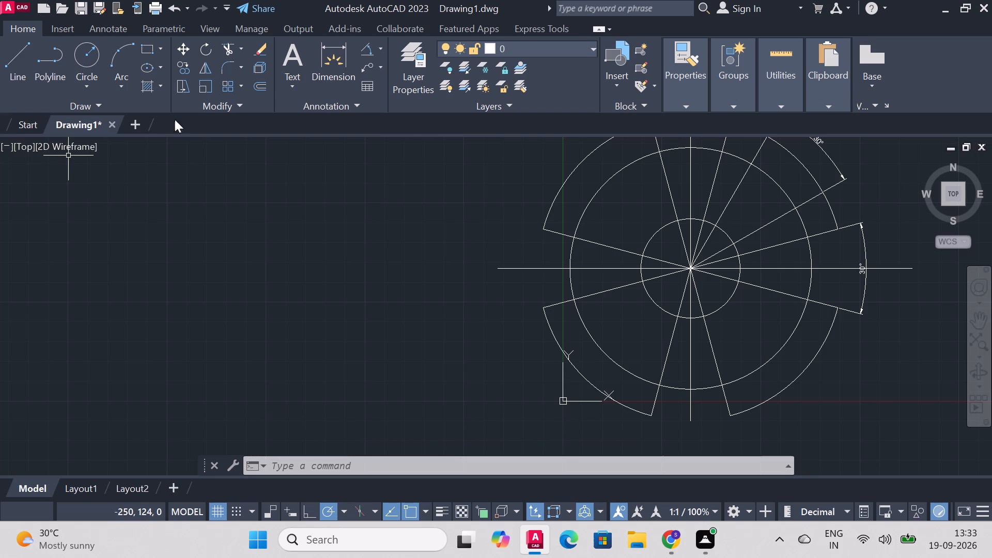
Draw a circle of diameter 12 centred where the 30° radial line meets the outer arc.
click(86, 64)
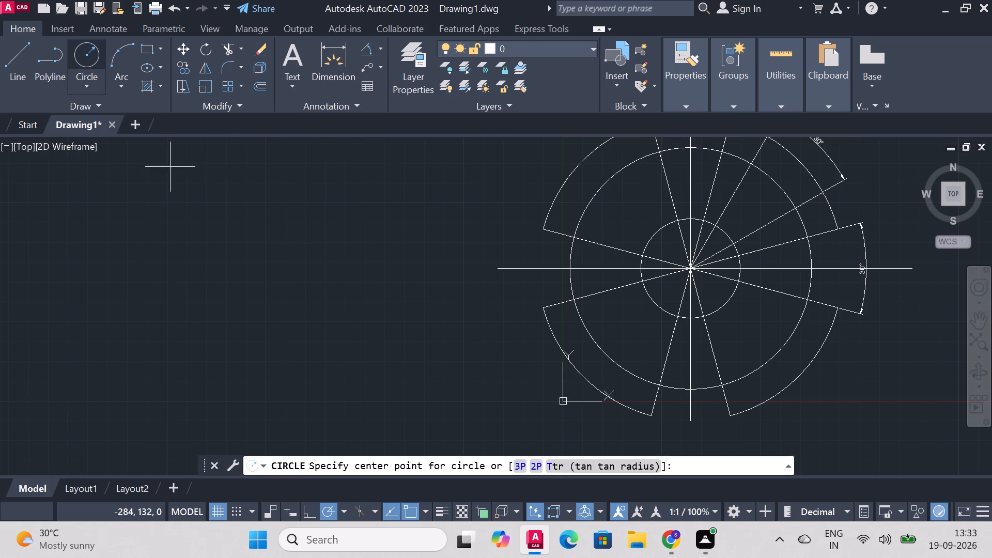
scroll(818, 240, down, 3)
scroll(833, 185, up, 3)
scroll(783, 418, down, 2)
scroll(812, 445, up, 1)
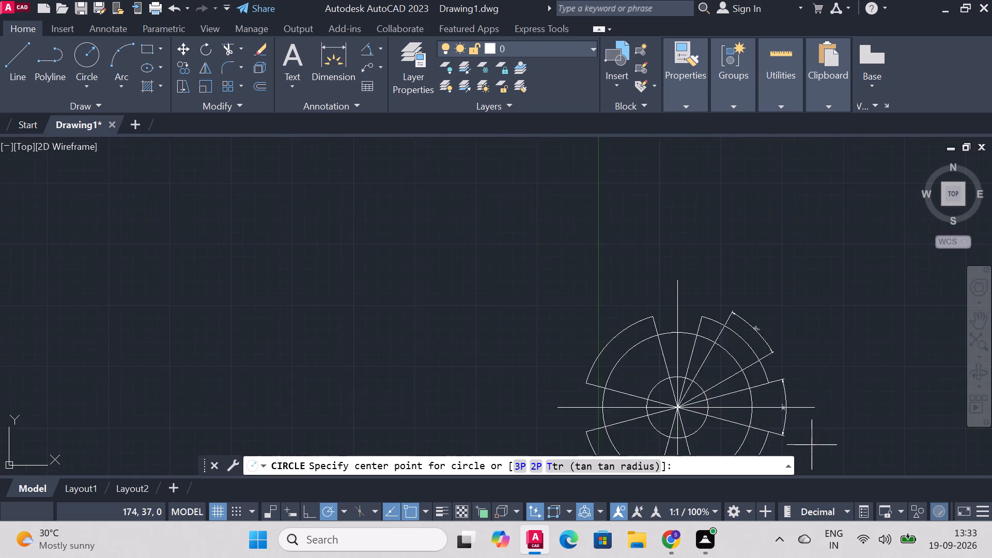
scroll(812, 445, up, 1)
scroll(805, 449, down, 2)
scroll(809, 472, up, 2)
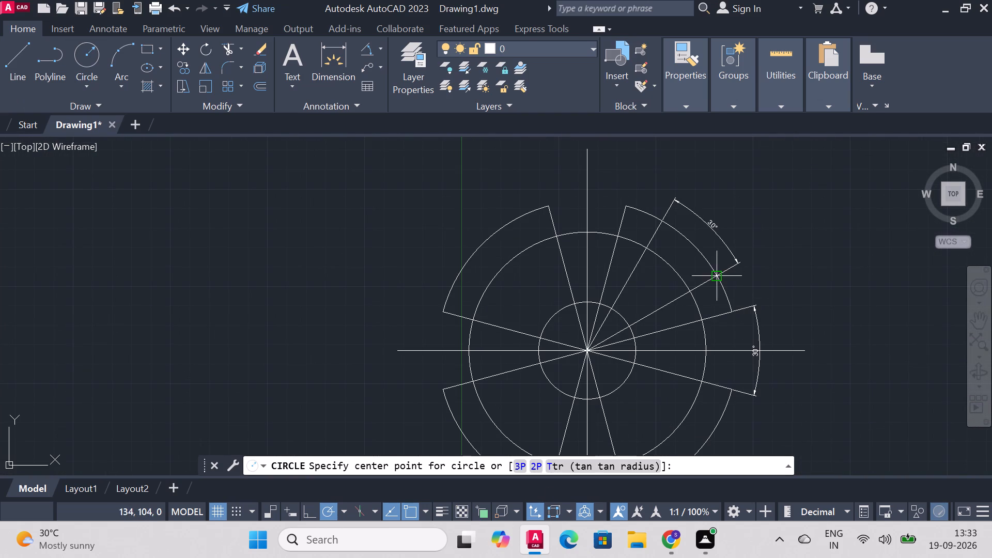
click(718, 274)
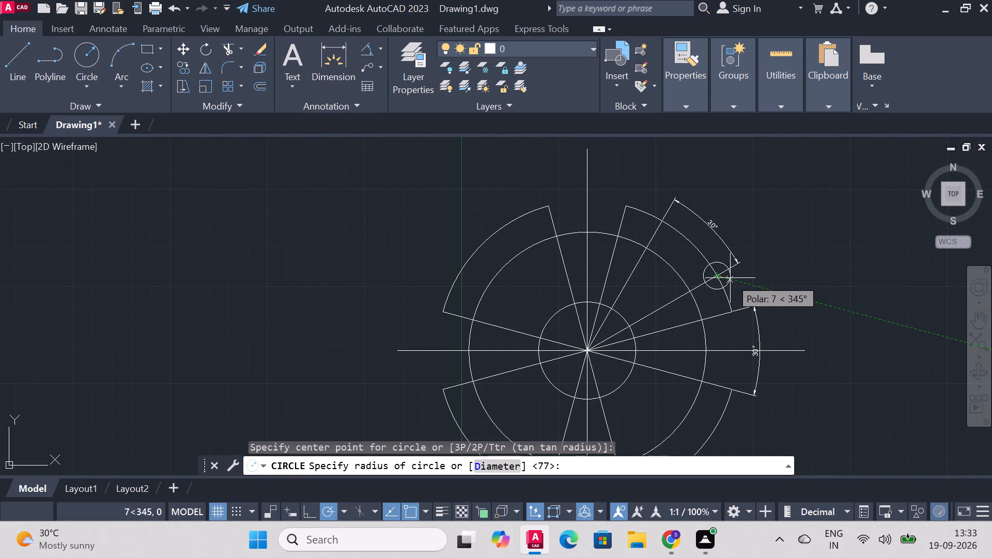
key(d)
key(Return)
text(12)
key(Return)
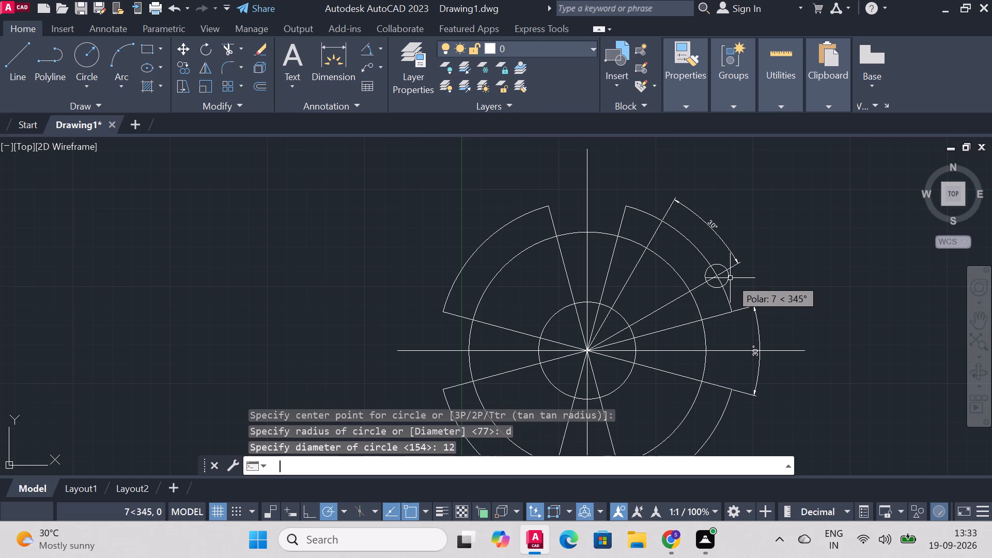
Copy the 12-diameter circle from its centre to the intersection of the 60° radial line and the outer arc.
click(185, 69)
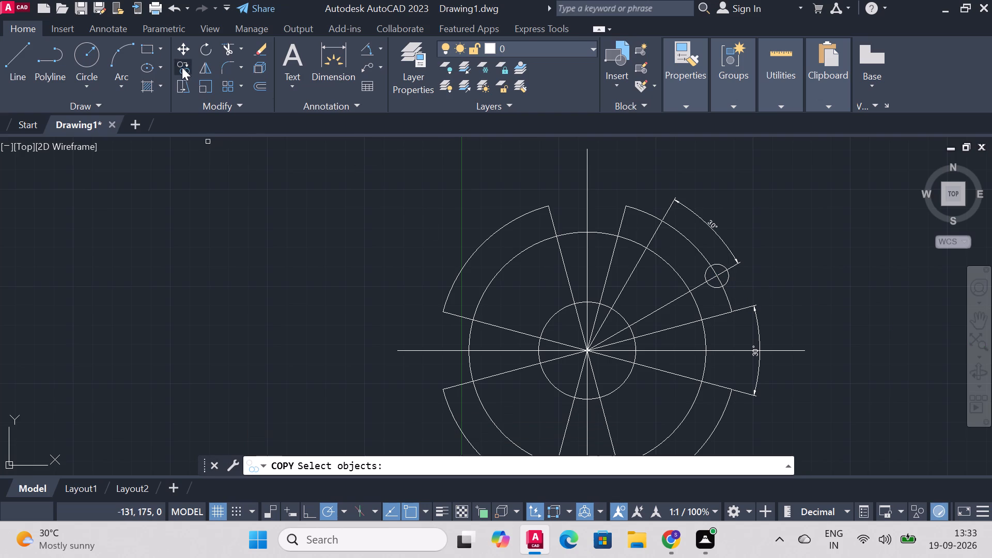
click(728, 277)
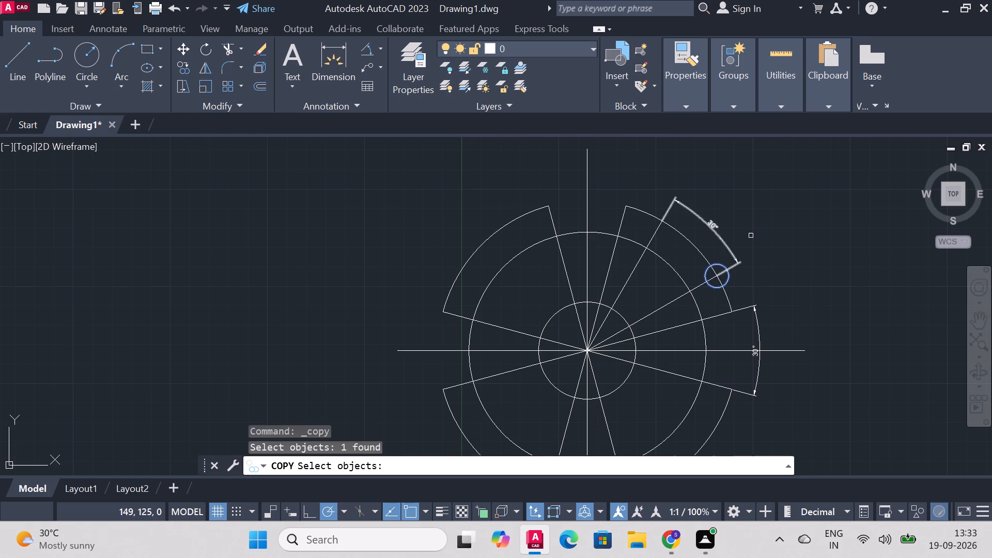
right_click(751, 235)
click(721, 275)
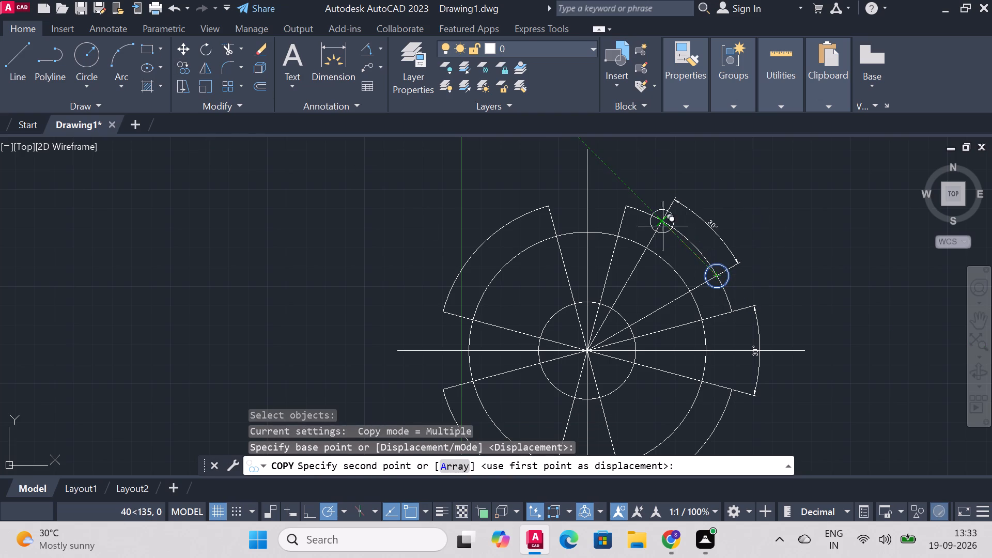
click(658, 221)
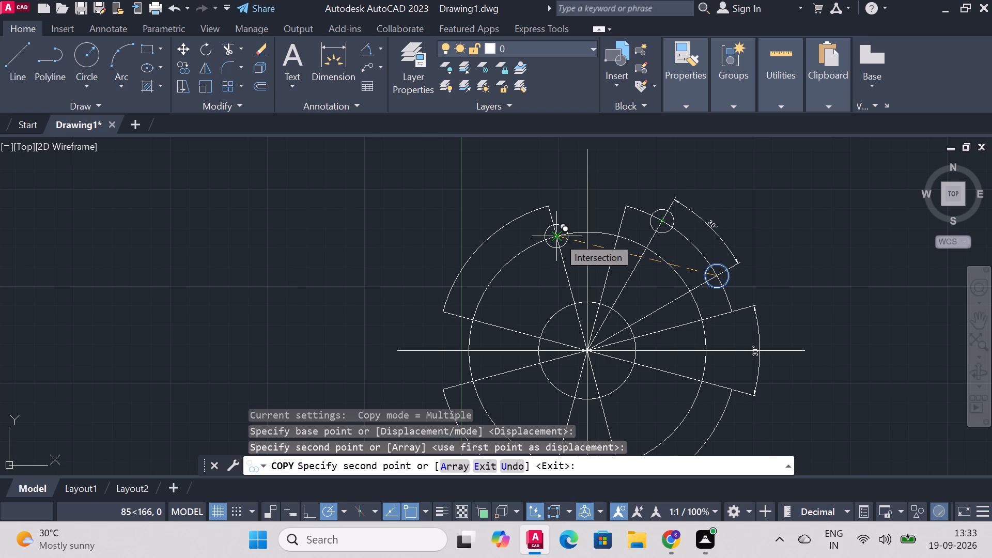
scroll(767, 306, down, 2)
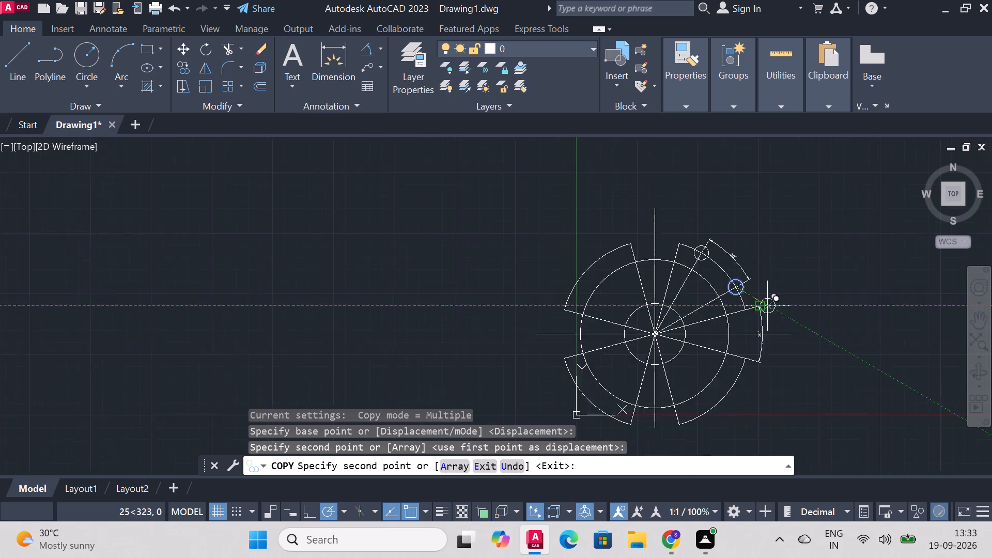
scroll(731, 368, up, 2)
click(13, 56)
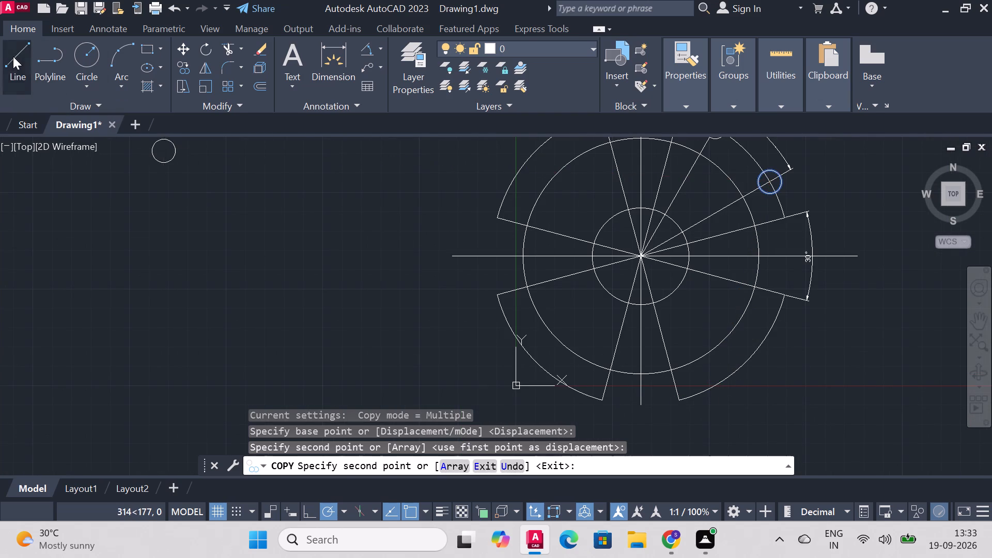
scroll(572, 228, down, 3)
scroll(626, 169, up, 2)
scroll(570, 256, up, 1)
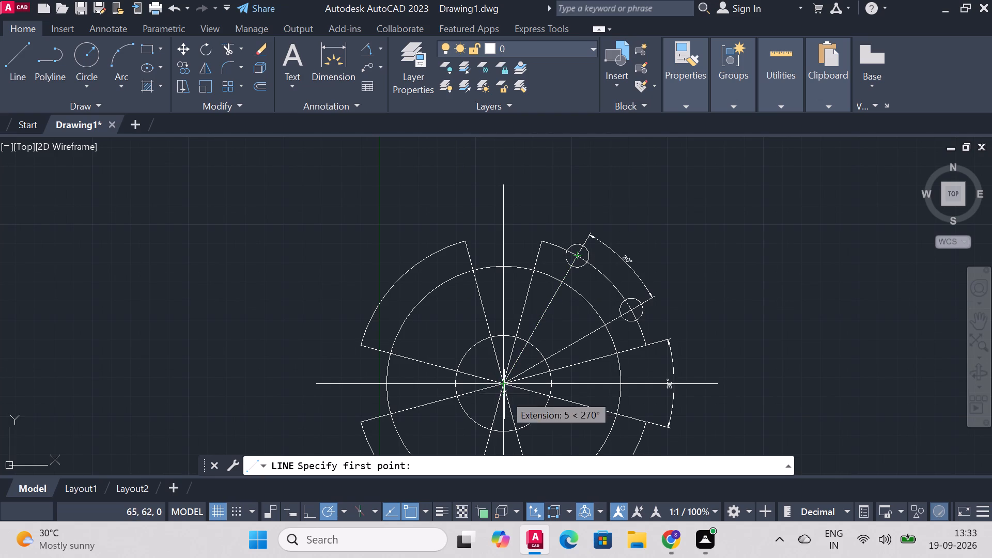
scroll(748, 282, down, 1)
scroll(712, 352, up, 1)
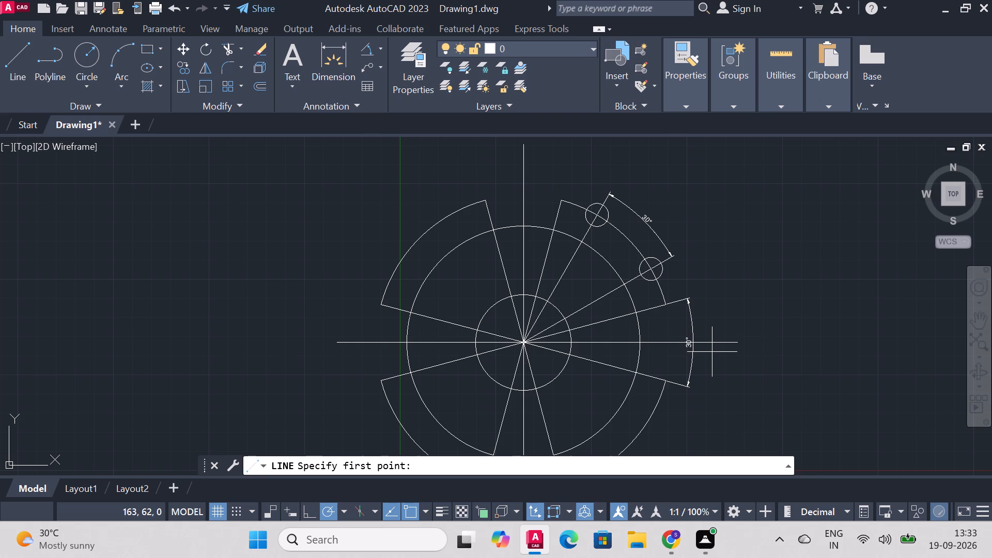
Undo the copied circle and the original 12-diameter circle on the outer arc.
key(ctrl+z)
key(ctrl+z)
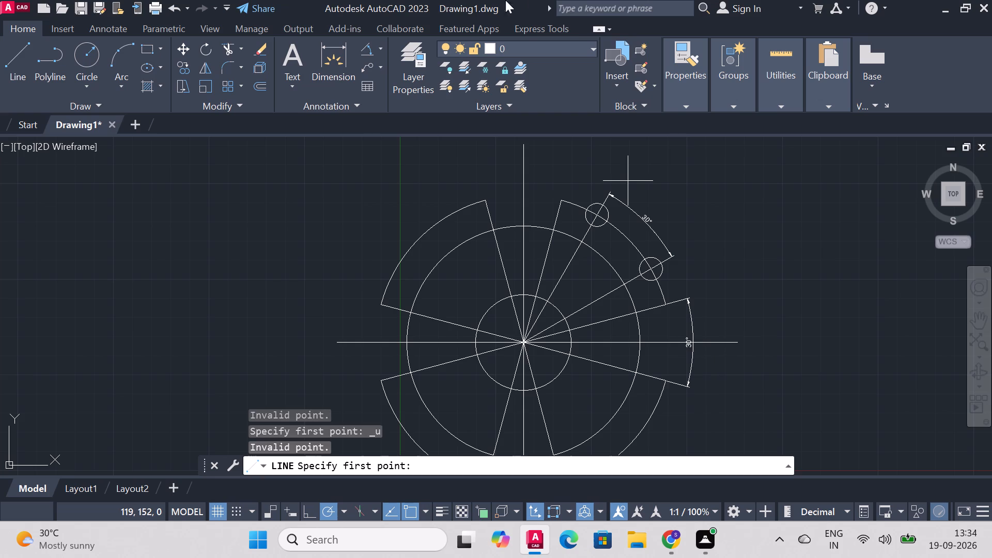
key(ctrl+z)
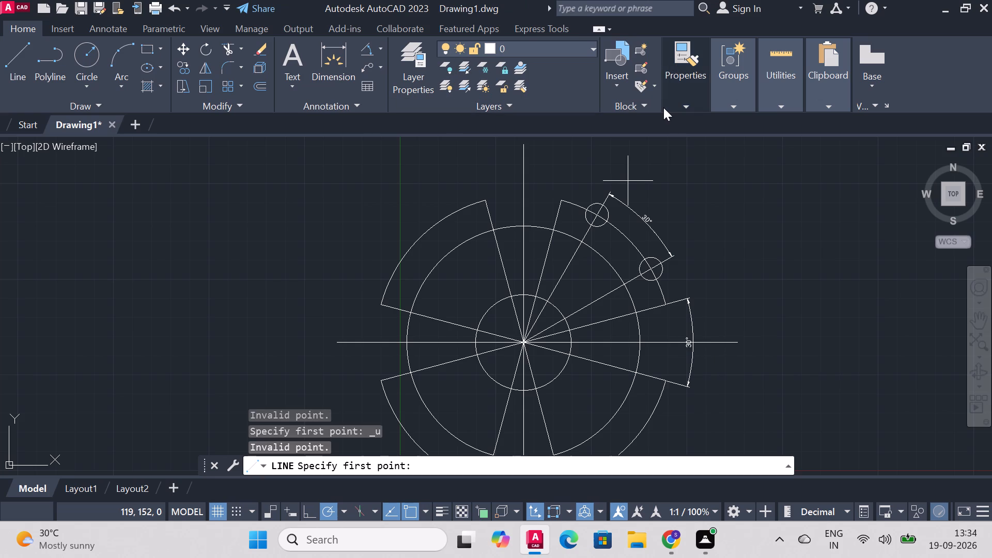
key(ctrl+z)
key(Escape)
key(ctrl+z)
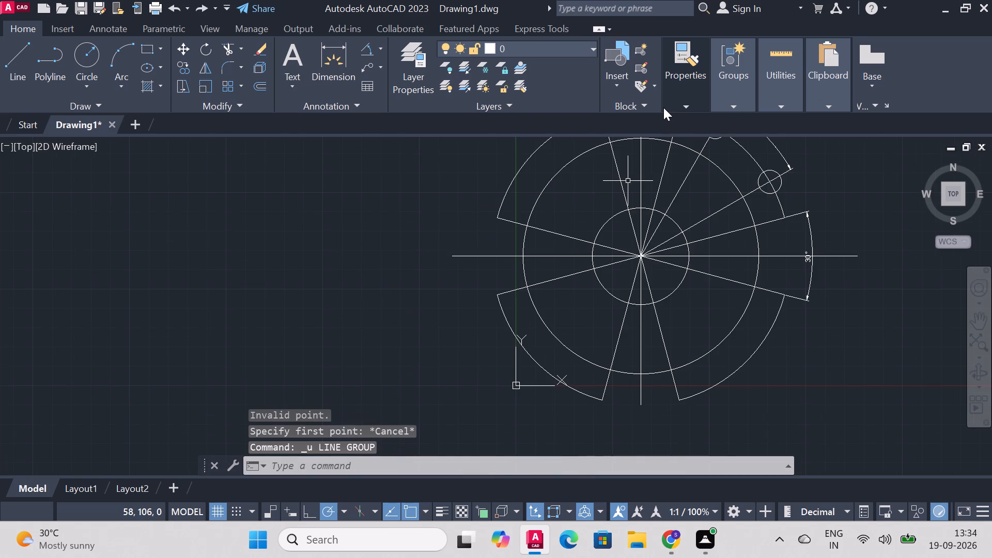
key(ctrl+z)
key(ctrl+z)
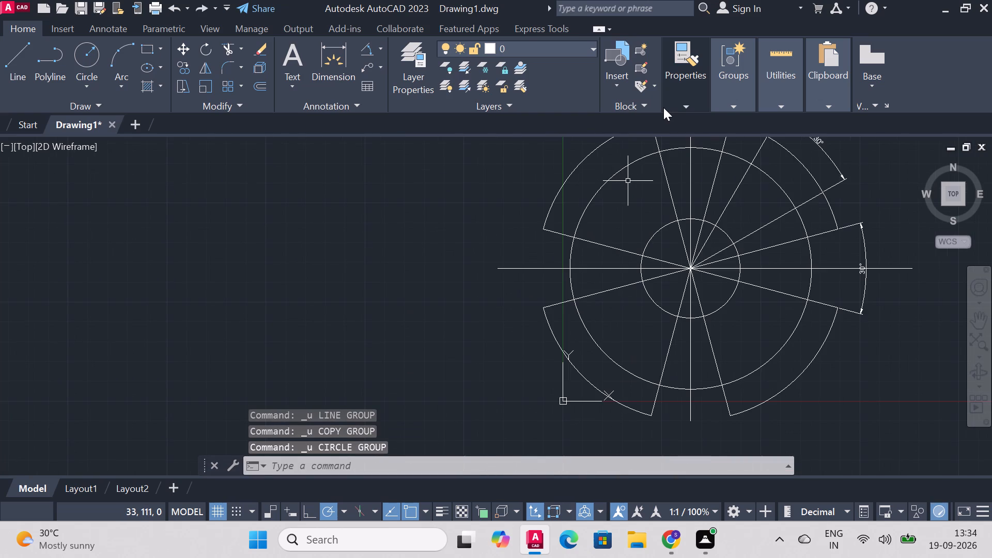
Add an angular dimension between the vertical centre line and the 60° radial line, placed just outside the outer arc.
scroll(689, 296, down, 4)
scroll(713, 255, up, 4)
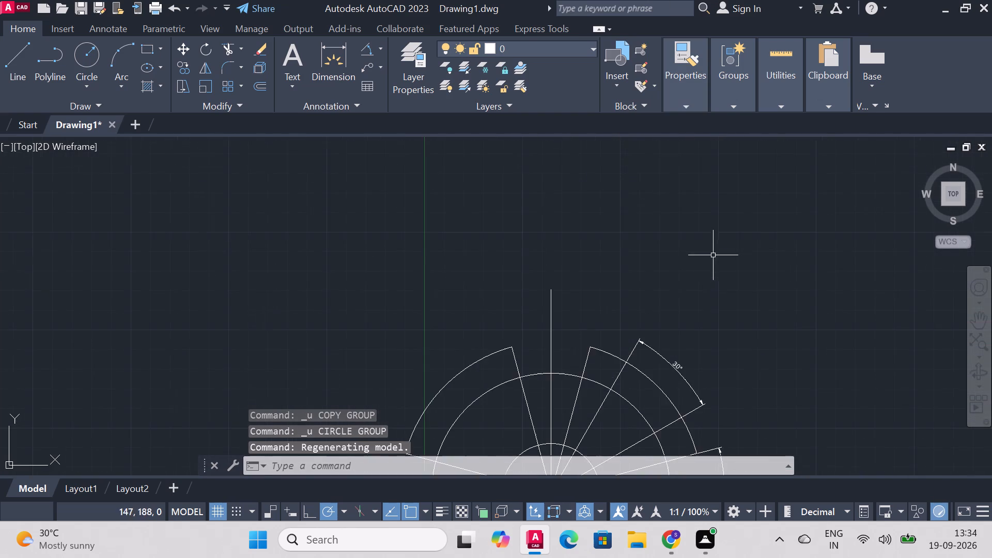
scroll(689, 393, down, 5)
scroll(696, 477, up, 7)
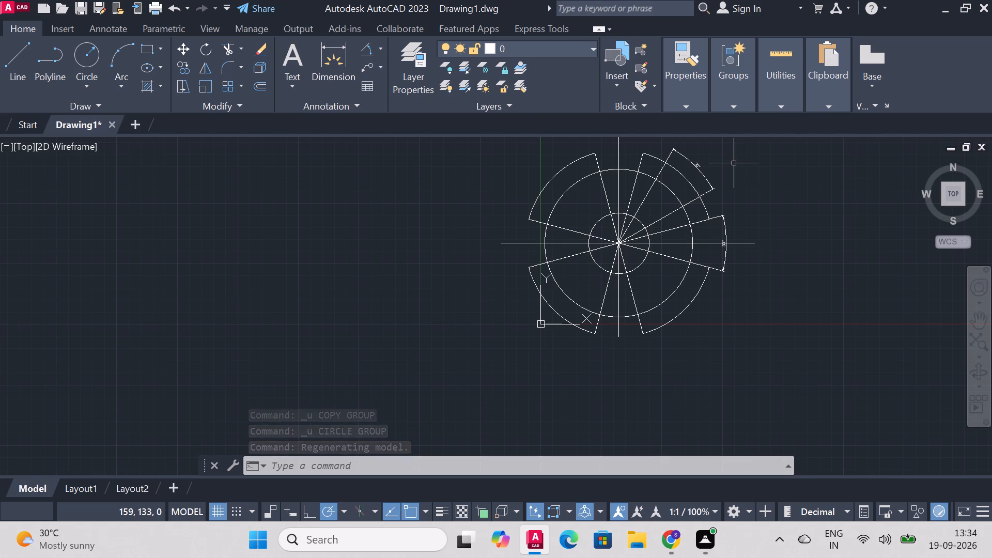
scroll(445, 253, down, 1)
scroll(699, 238, down, 1)
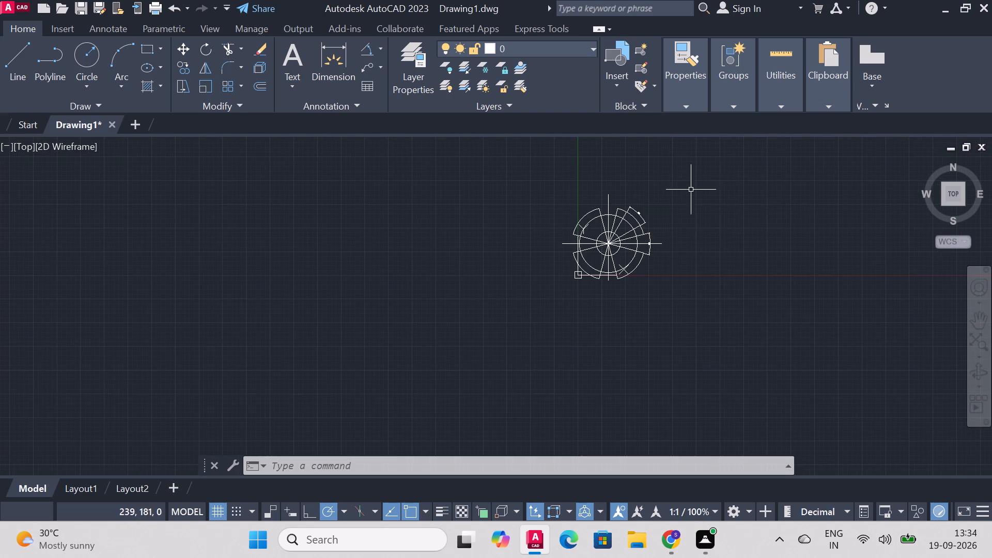
scroll(691, 190, up, 3)
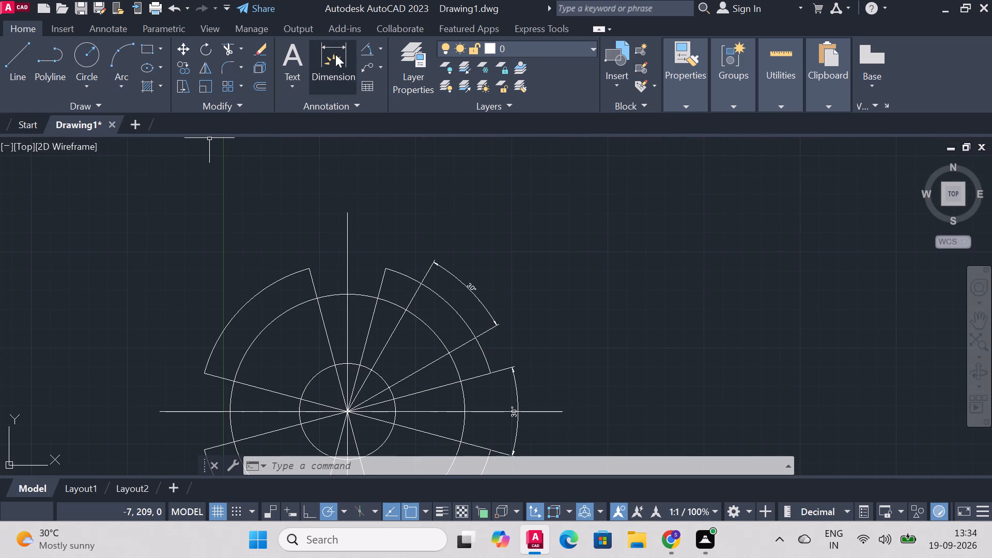
click(365, 41)
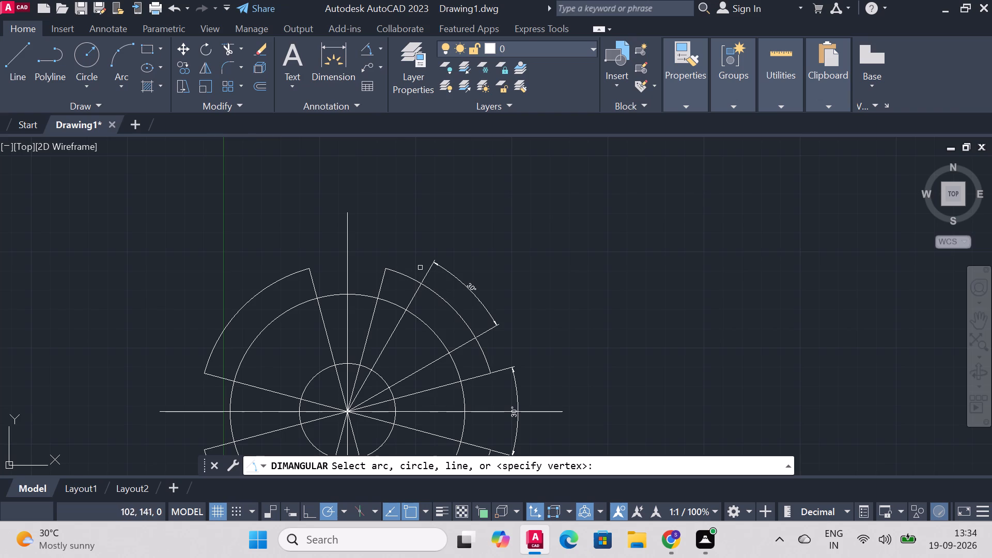
click(430, 268)
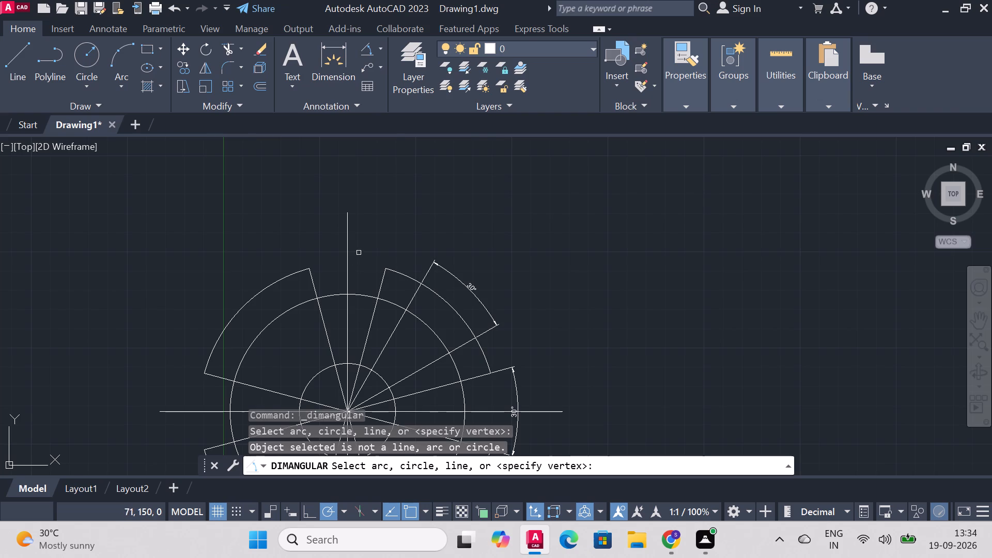
click(348, 253)
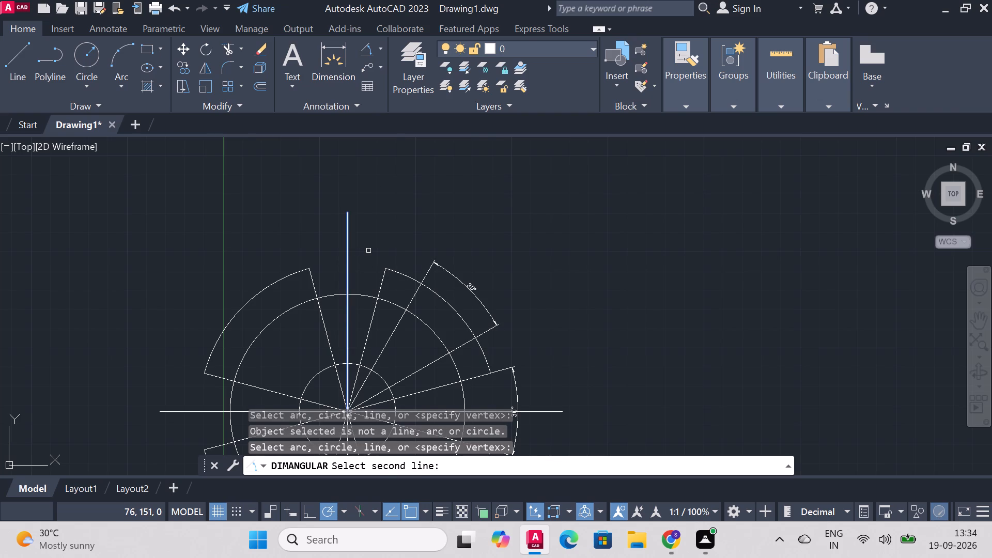
click(428, 272)
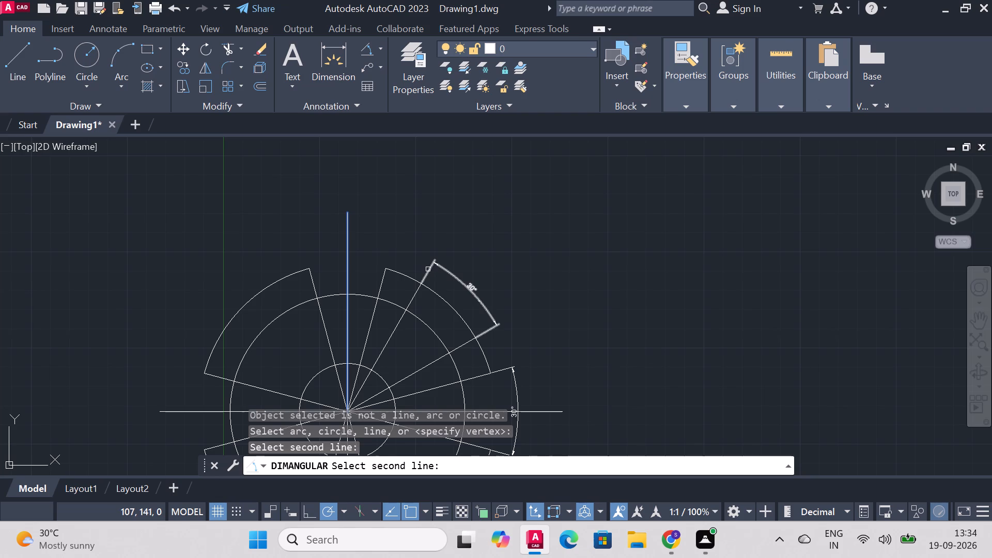
scroll(443, 284, down, 1)
scroll(448, 328, up, 1)
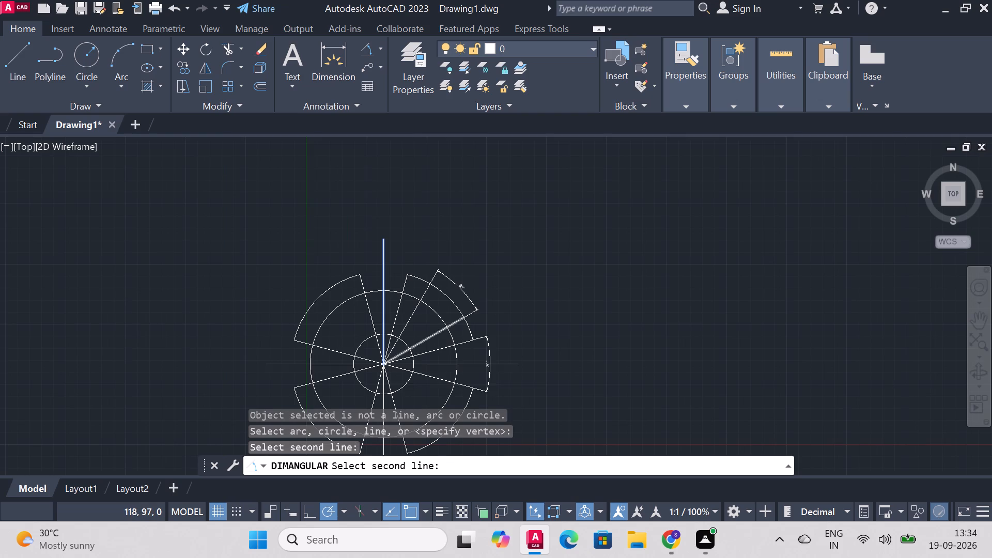
click(383, 315)
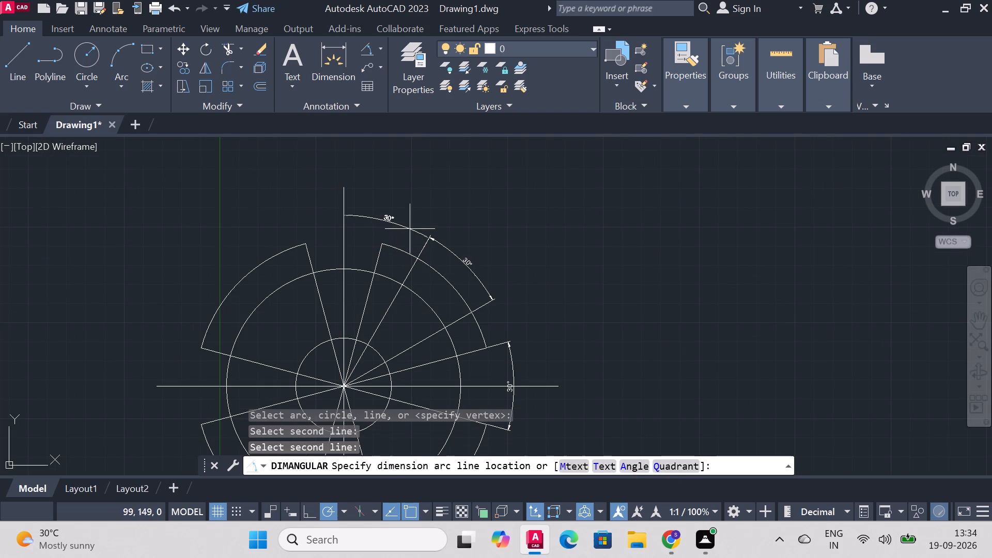
click(410, 229)
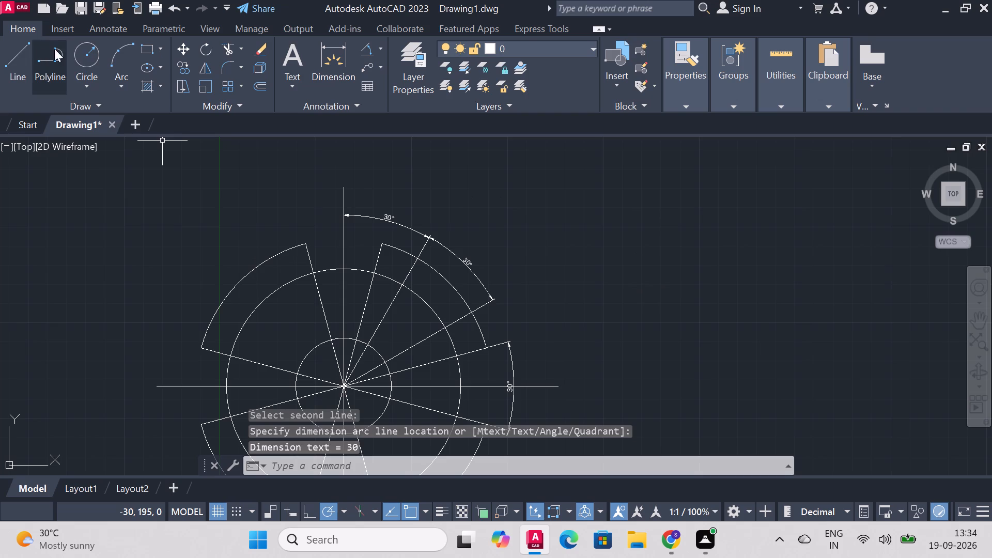
Draw a circle of diameter 12 centred where the 60° radial line meets the 122-diameter circle.
click(77, 55)
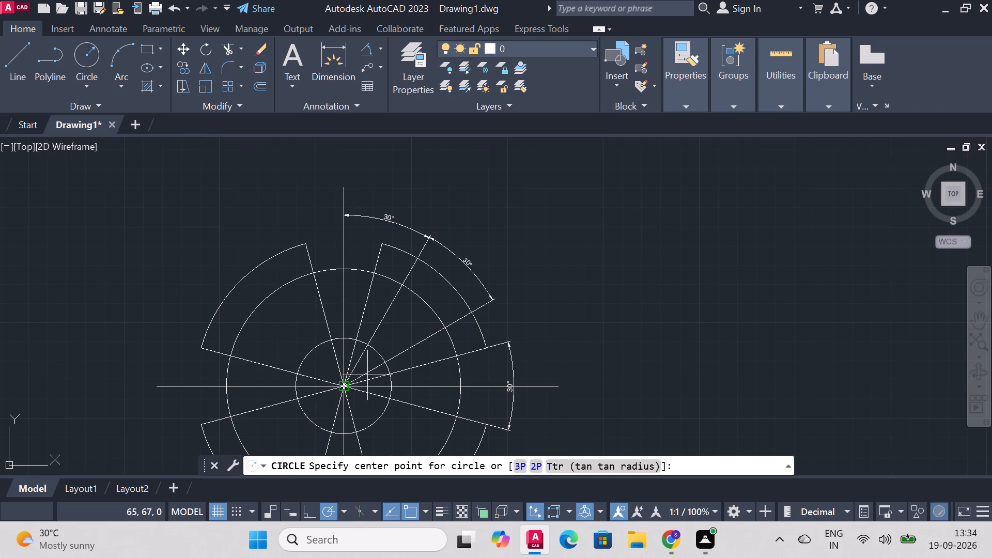
click(404, 285)
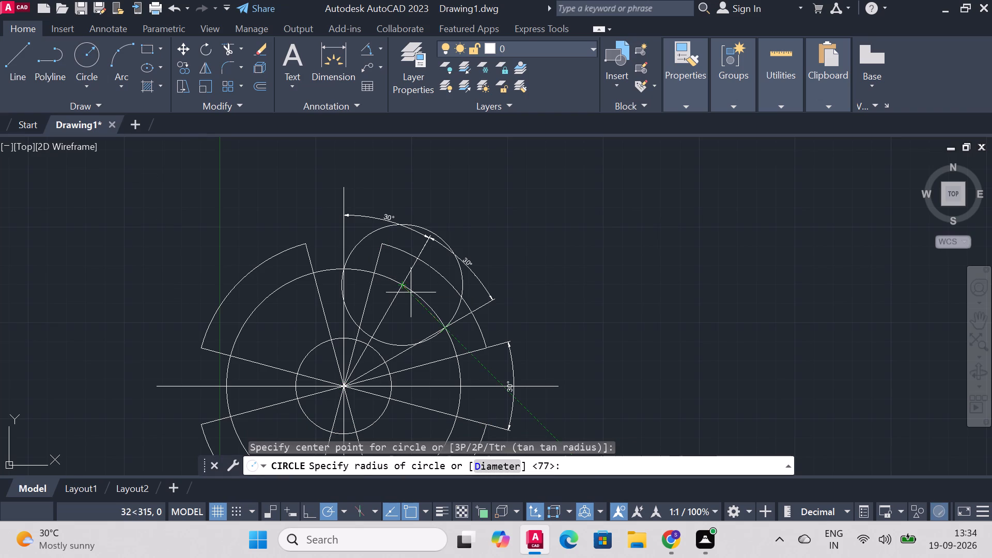
key(d)
key(Return)
text(12)
key(Return)
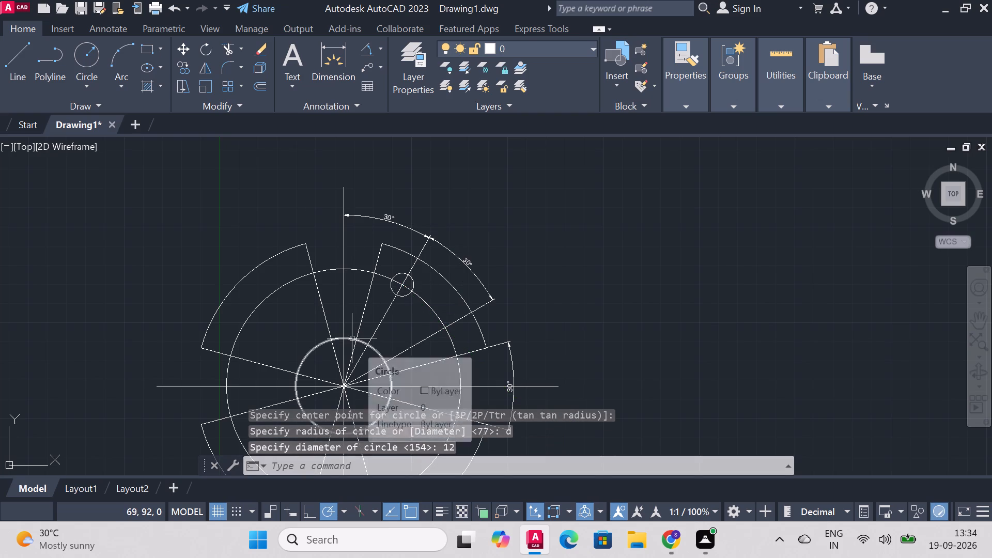
Draw a radial line at 120° from the common centre to the 122-diameter circle.
click(9, 48)
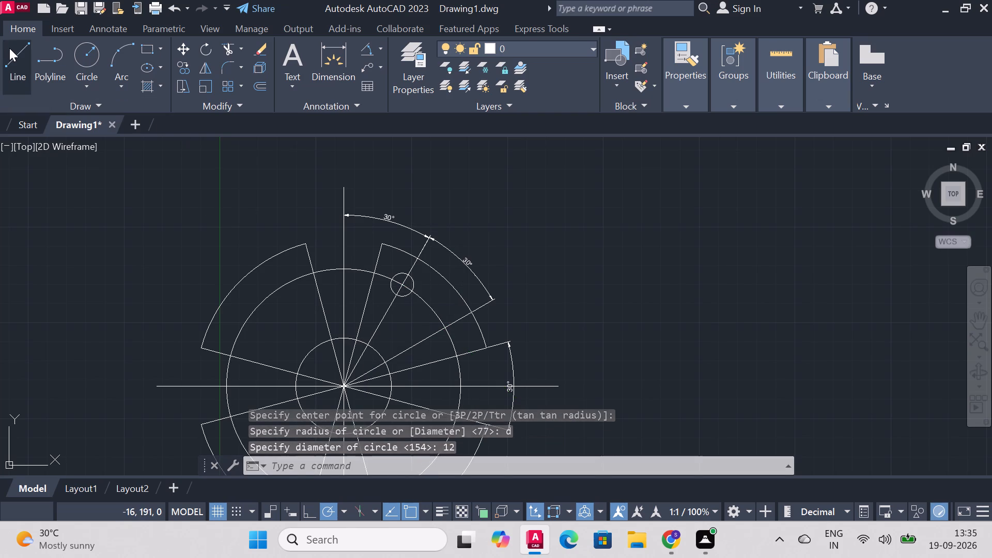
scroll(507, 428, down, 2)
scroll(475, 401, up, 2)
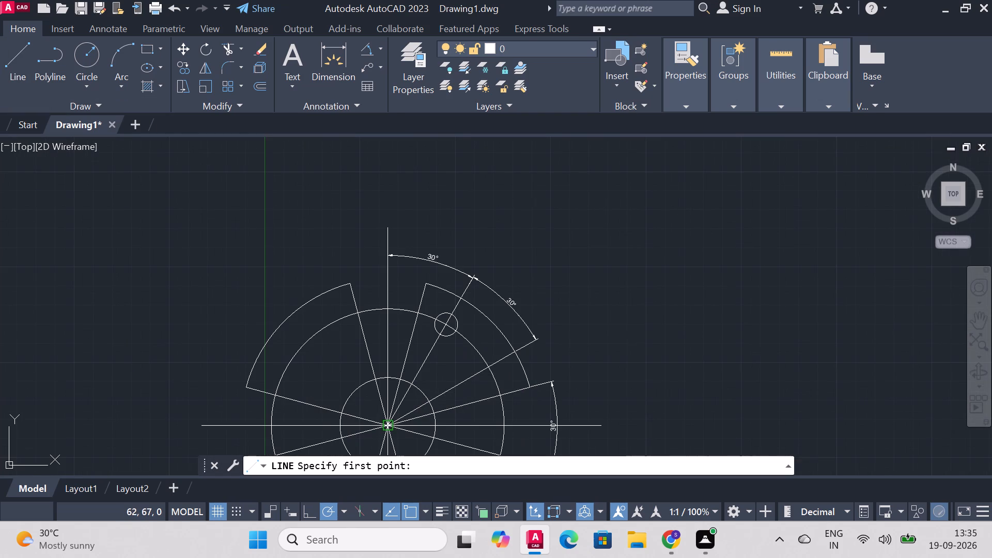
click(388, 428)
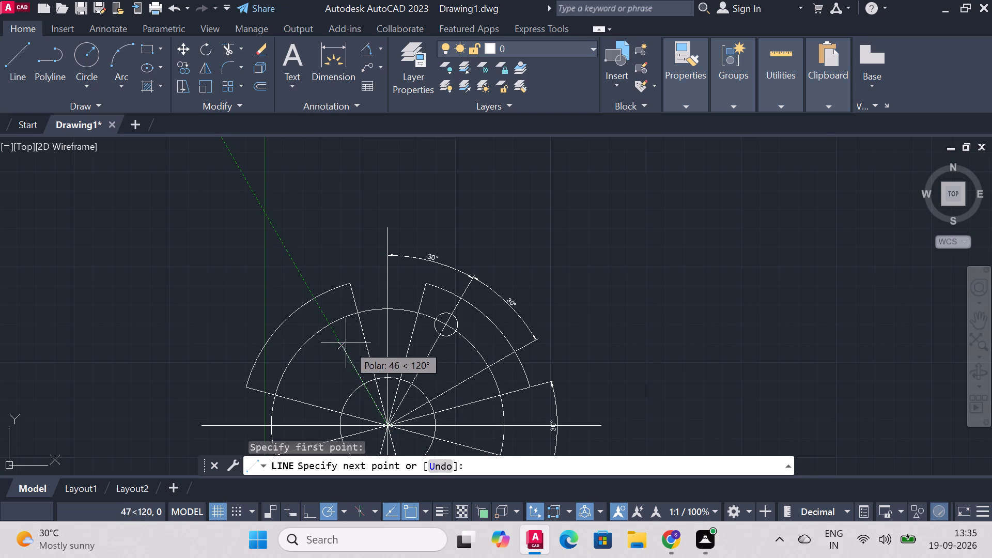
click(331, 324)
right_click(331, 324)
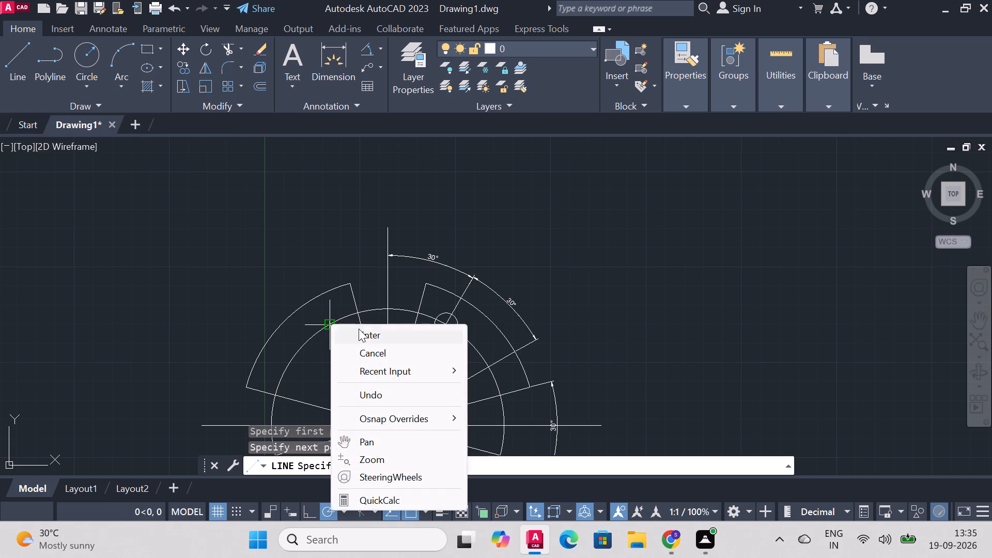
click(361, 331)
Draw a radial line at 150° from the common centre to the 122-diameter circle.
scroll(428, 311, down, 1)
scroll(424, 394, up, 1)
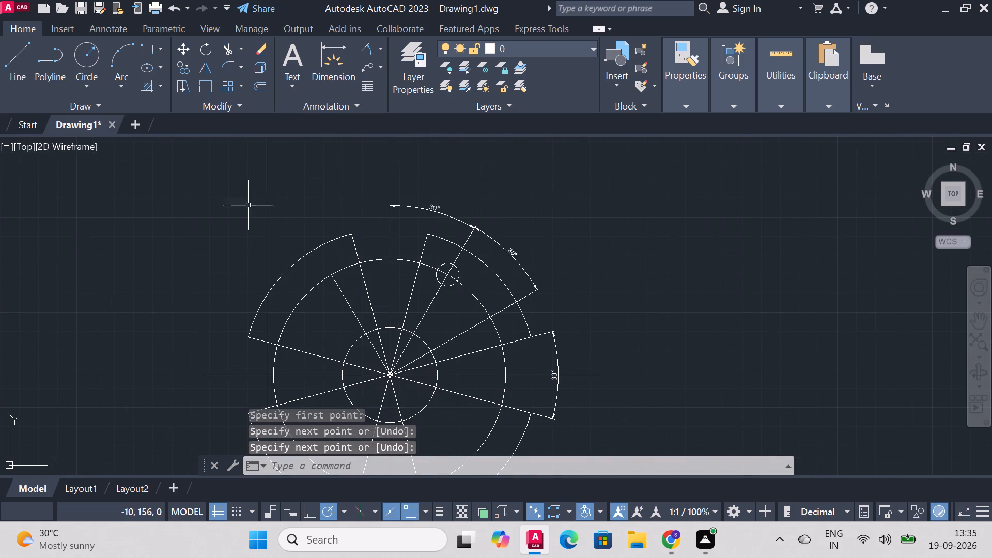
click(26, 59)
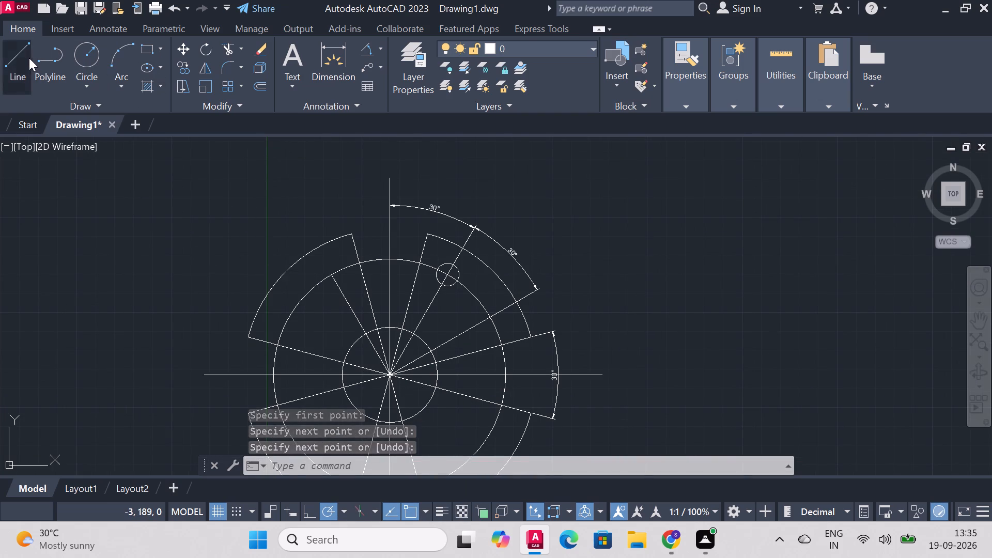
click(385, 372)
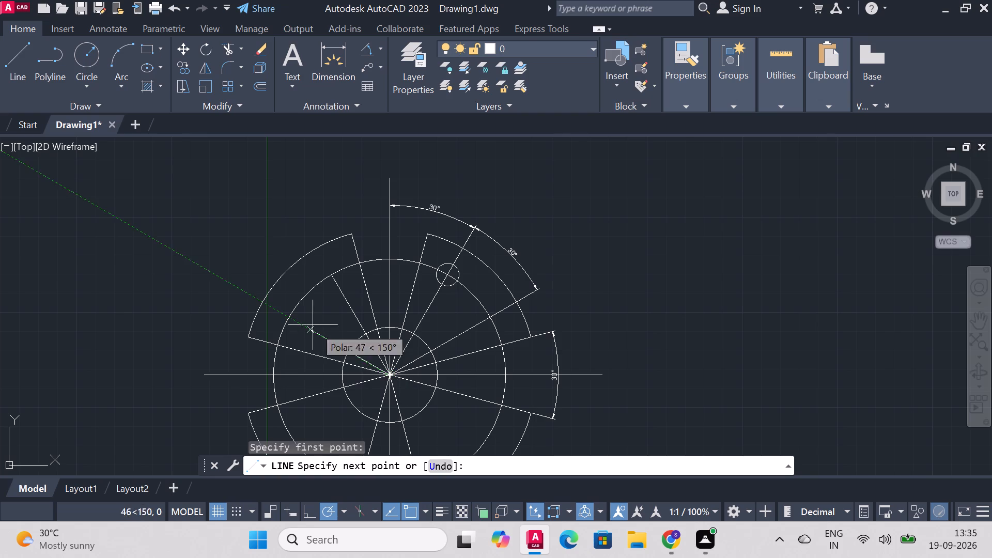
click(286, 317)
right_click(286, 317)
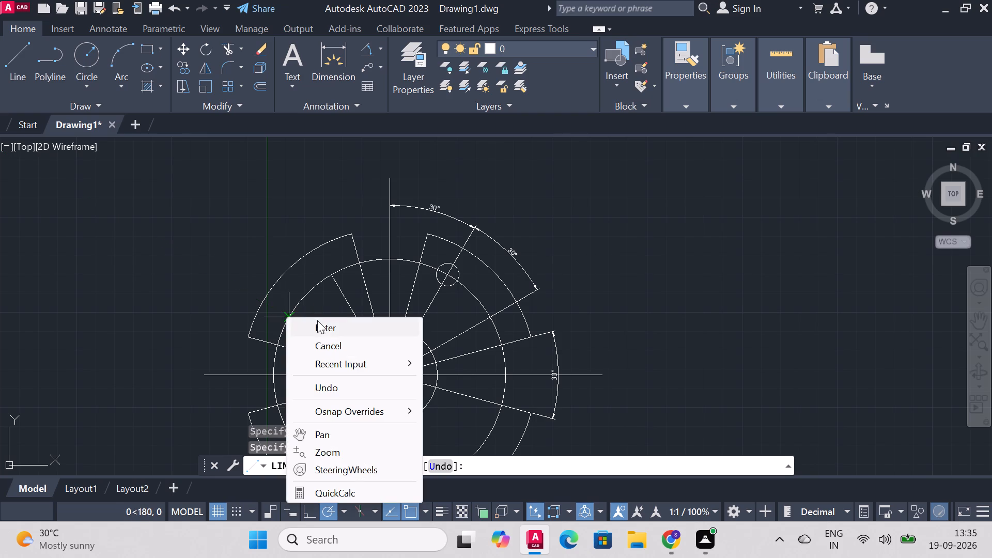
click(320, 322)
Draw a radial line at 210° from the common centre to the 122-diameter circle.
scroll(651, 186, down, 2)
scroll(622, 314, up, 2)
scroll(457, 252, down, 3)
scroll(467, 192, up, 2)
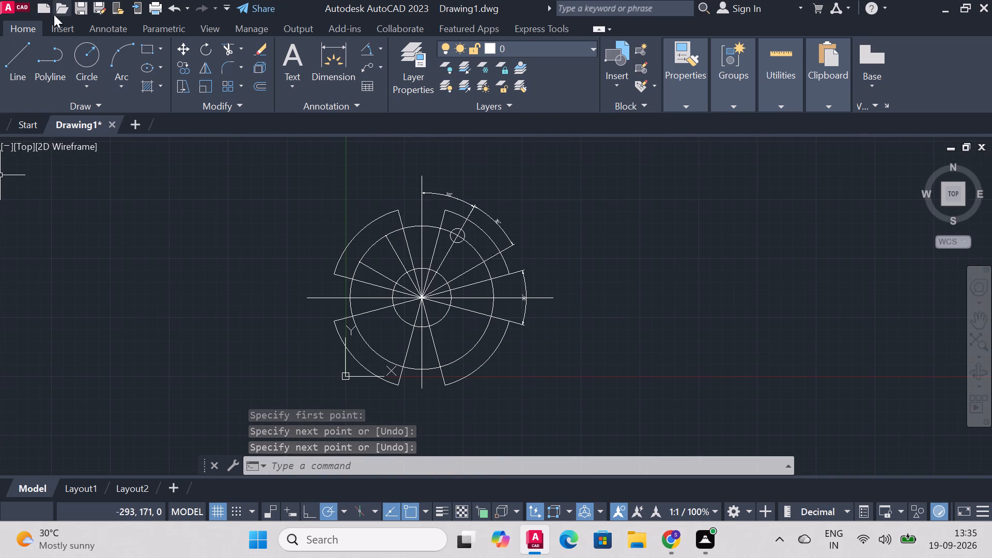
click(25, 44)
click(425, 300)
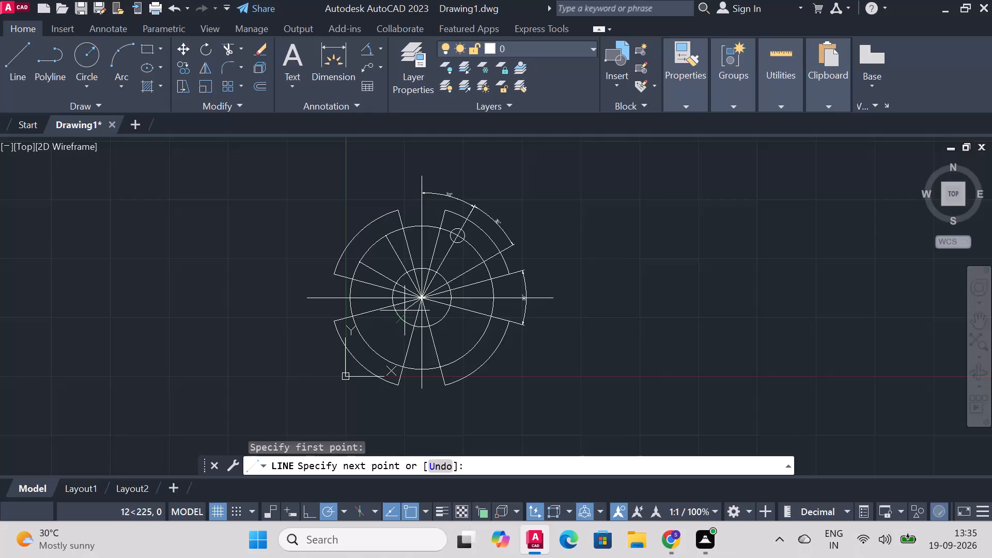
click(359, 335)
right_click(359, 335)
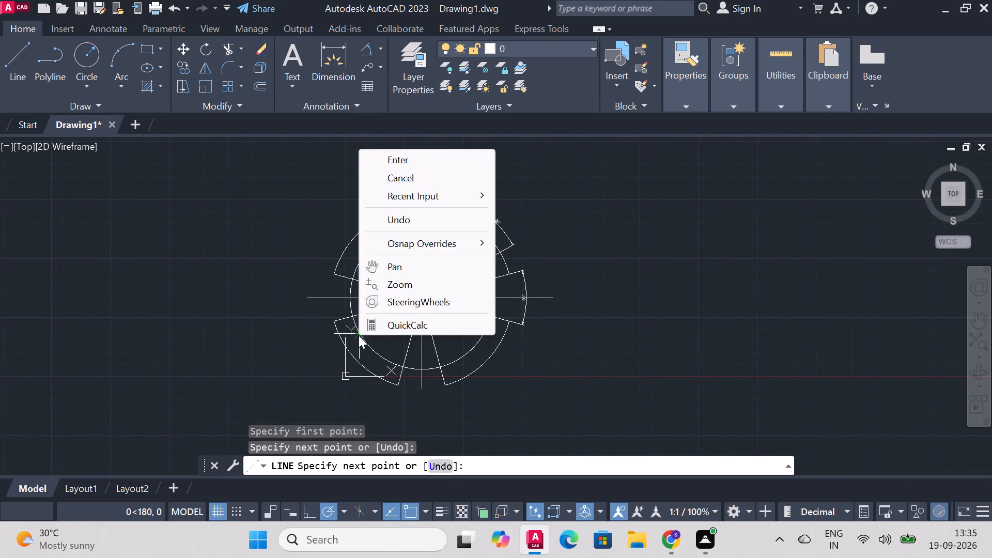
click(440, 159)
right_click(666, 184)
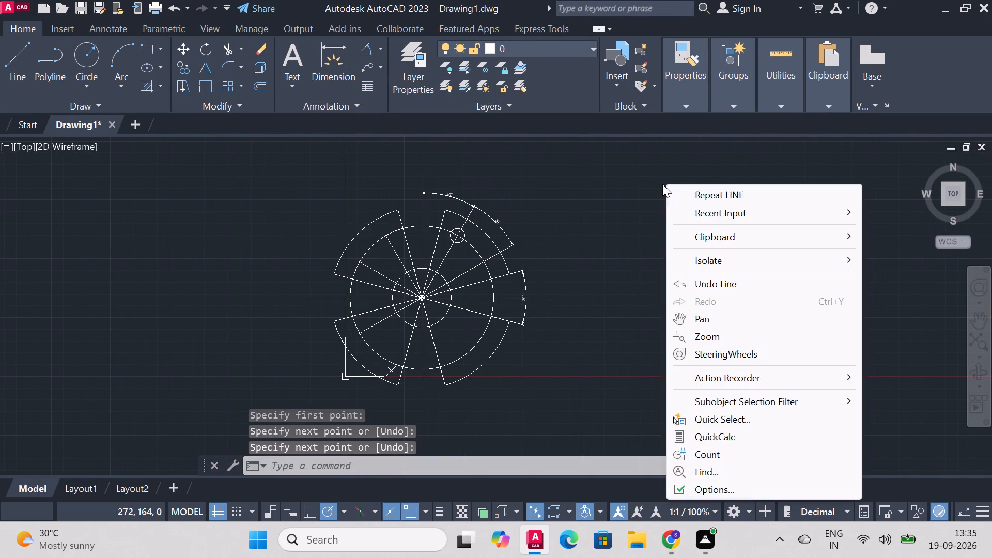
Draw a radial line at 240° from the common centre to the 122-diameter circle.
click(699, 195)
click(426, 296)
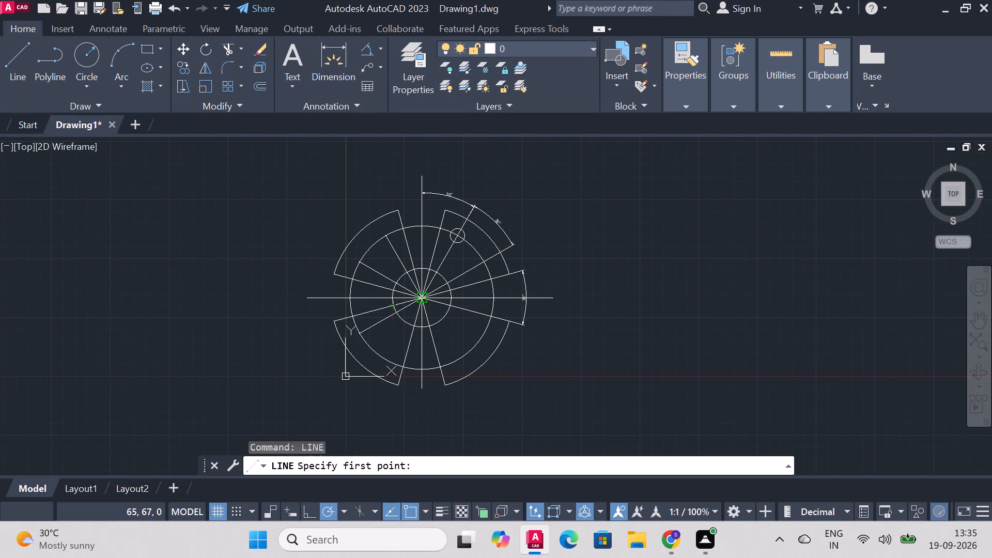
click(384, 359)
right_click(552, 309)
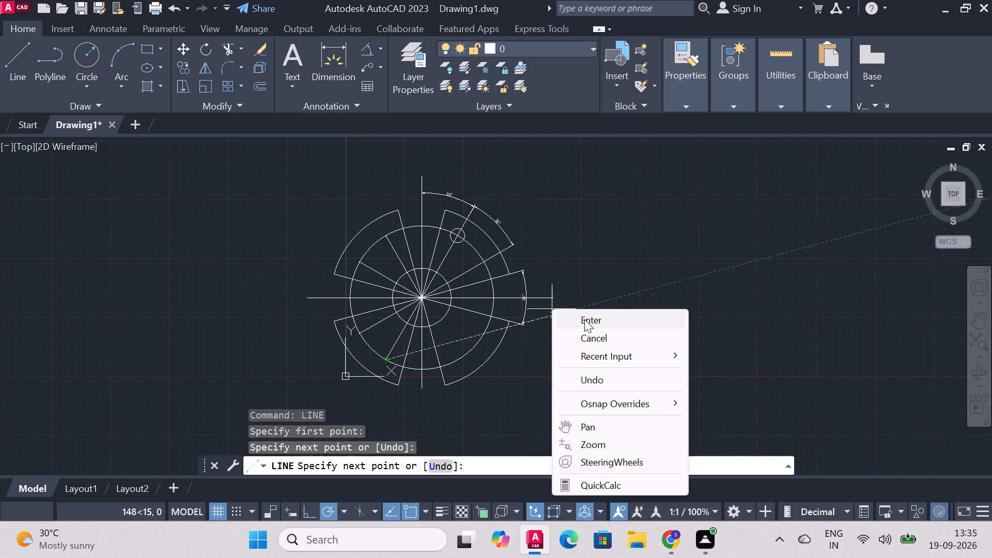
click(584, 319)
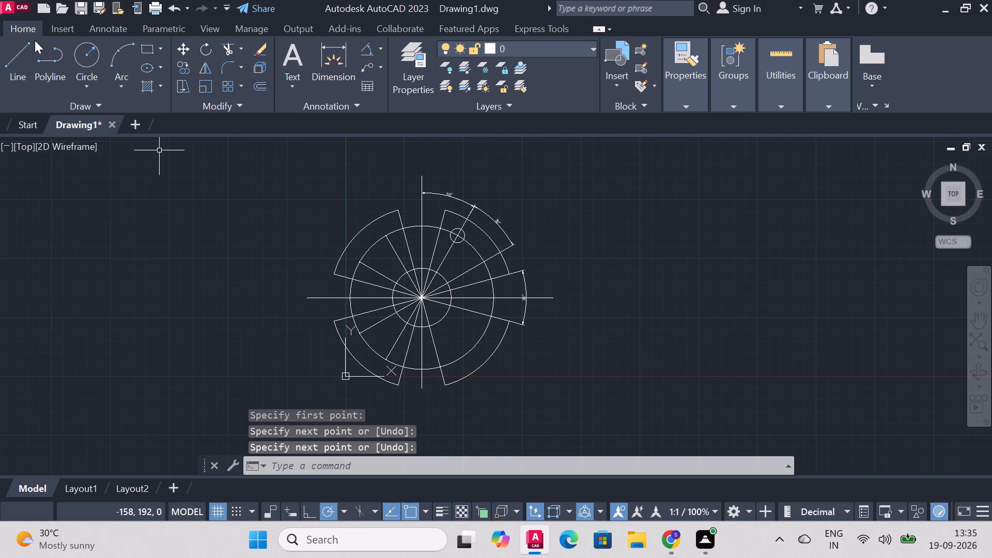
Draw a radial line at 300° from the common centre to the 122-diameter circle.
click(21, 54)
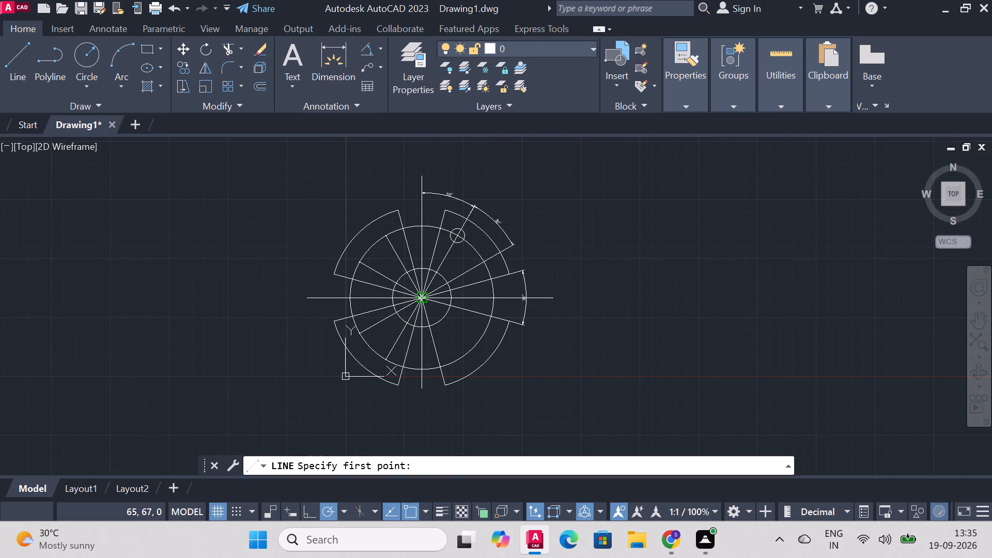
click(423, 301)
click(457, 358)
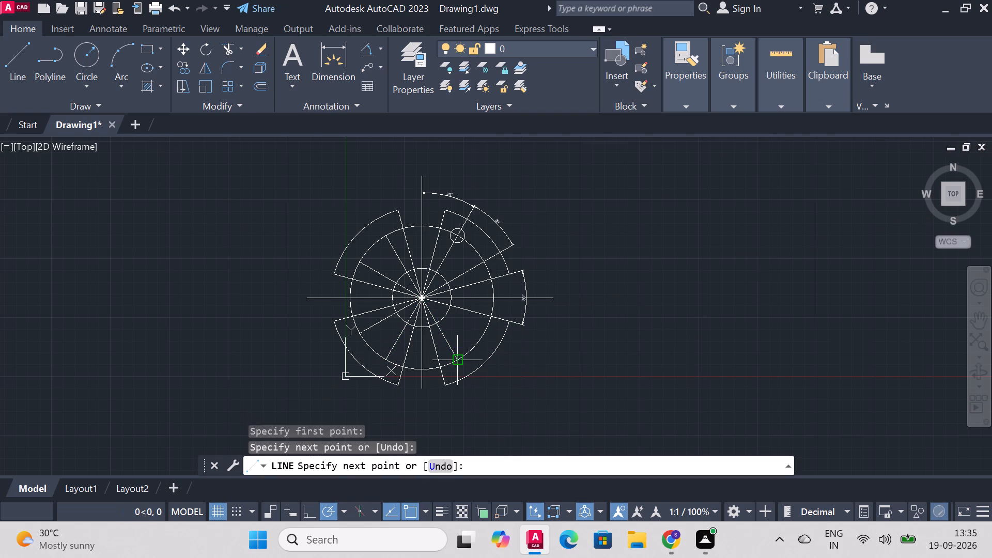
right_click(457, 357)
click(500, 179)
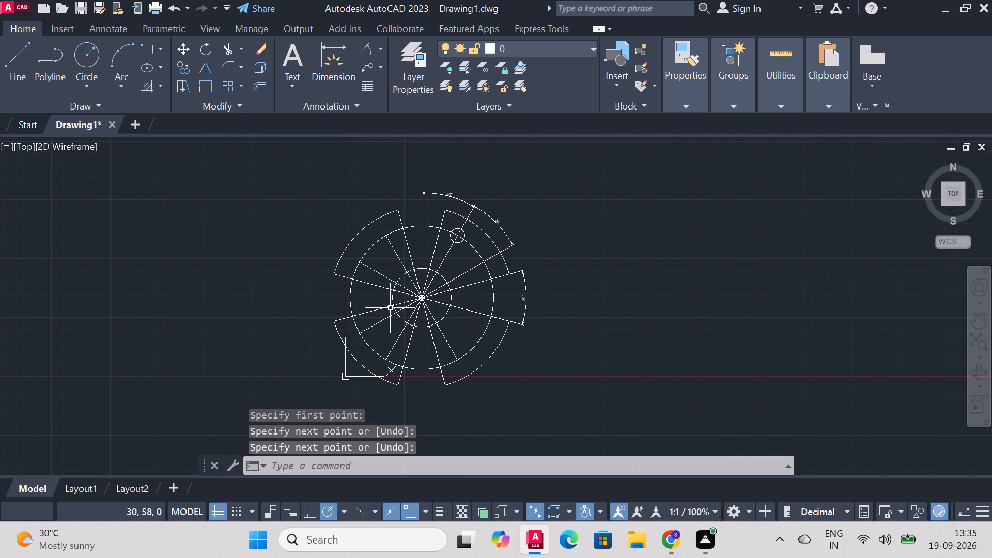
Draw a radial line at 330° from the common centre to the 122-diameter circle.
right_click(737, 227)
click(793, 218)
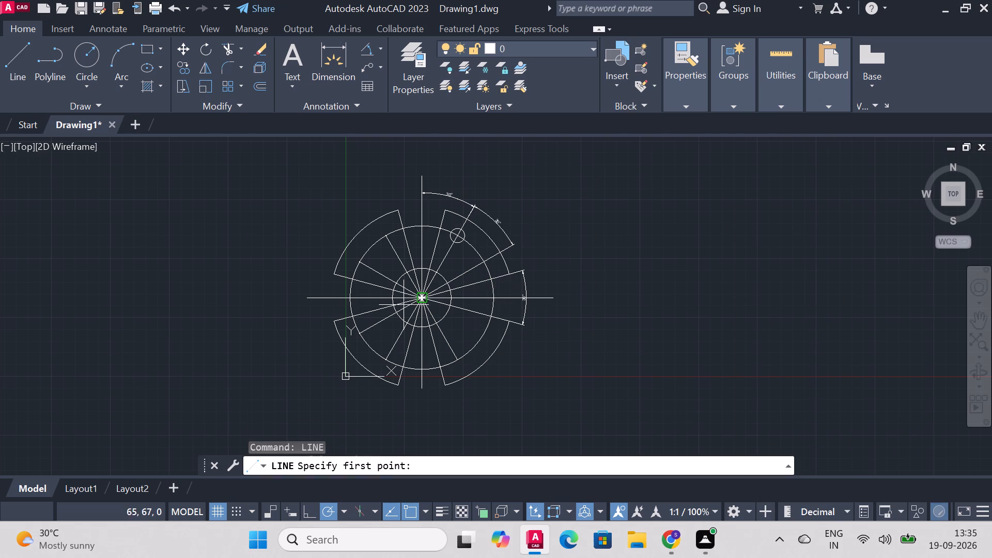
click(421, 295)
click(483, 329)
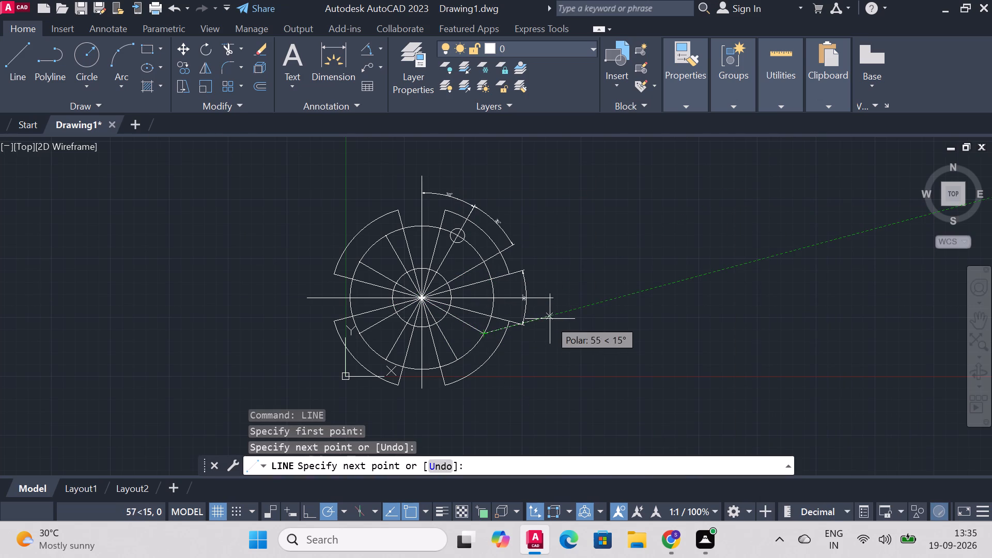
right_click(552, 318)
click(600, 326)
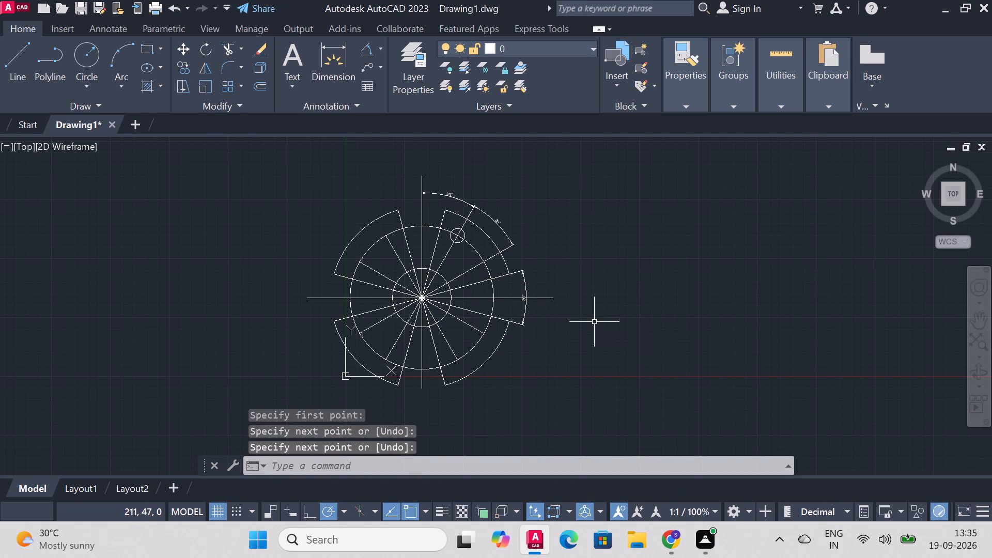
Copy the 12-diameter circle from its centre to where the 30°, 120° and 150° radial lines meet the 122-diameter circle.
click(74, 48)
click(186, 64)
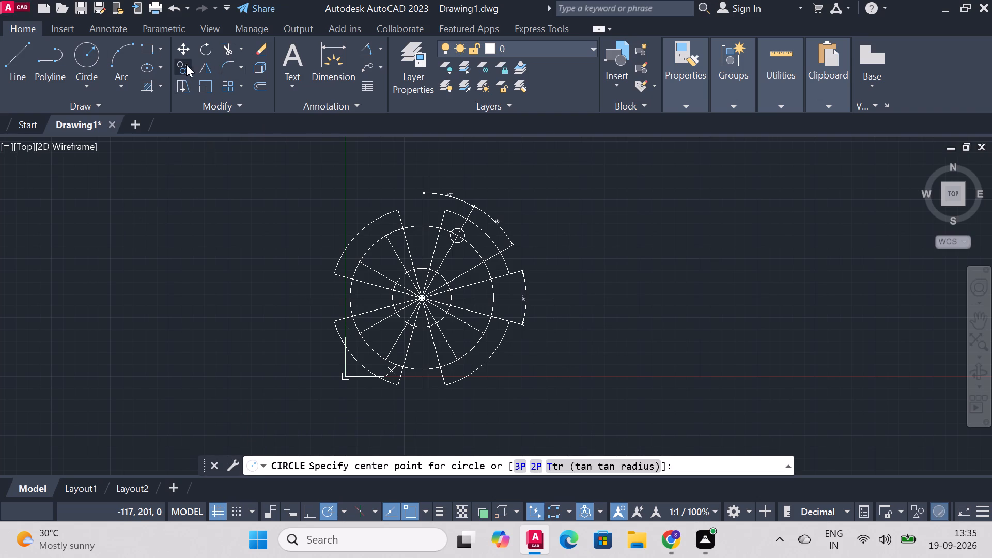
scroll(451, 232, up, 2)
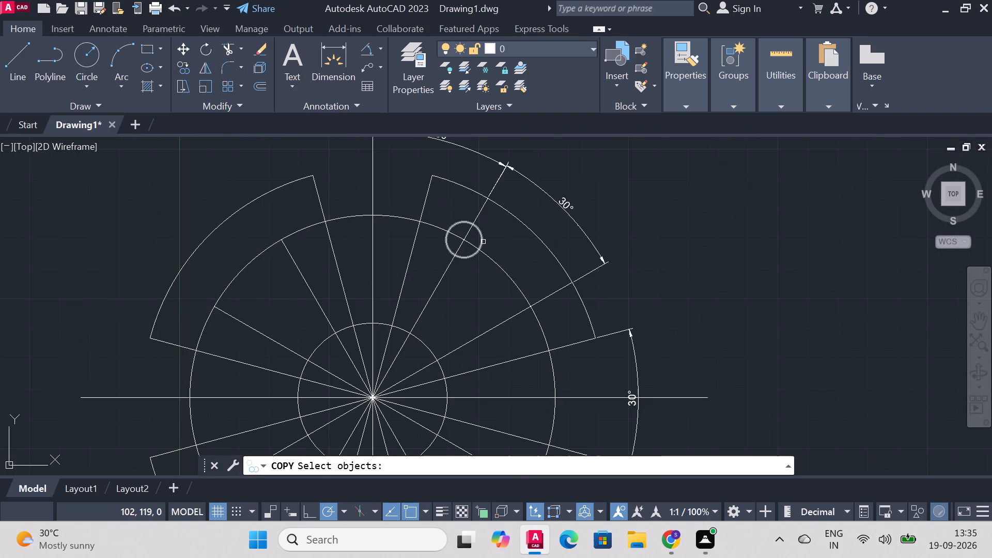
click(482, 241)
right_click(511, 240)
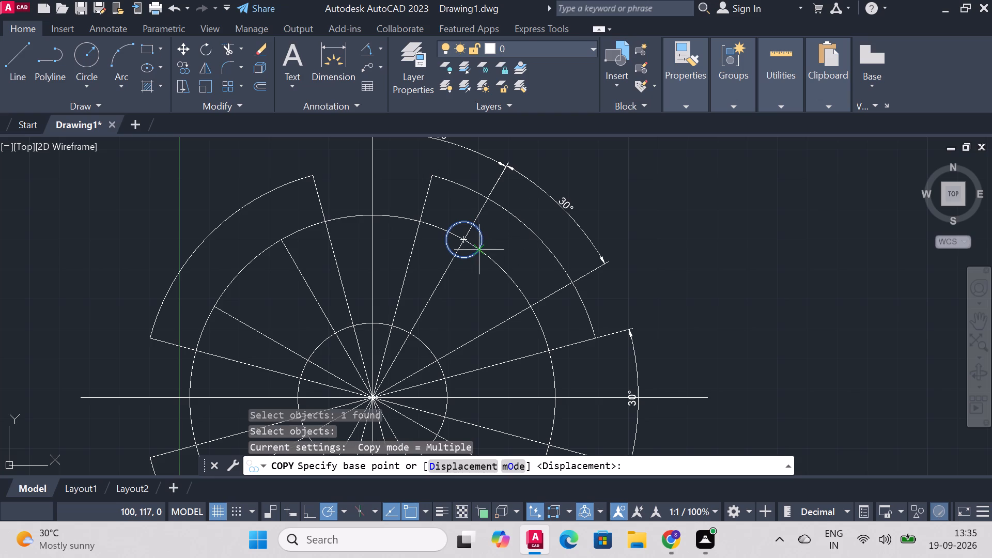
click(464, 238)
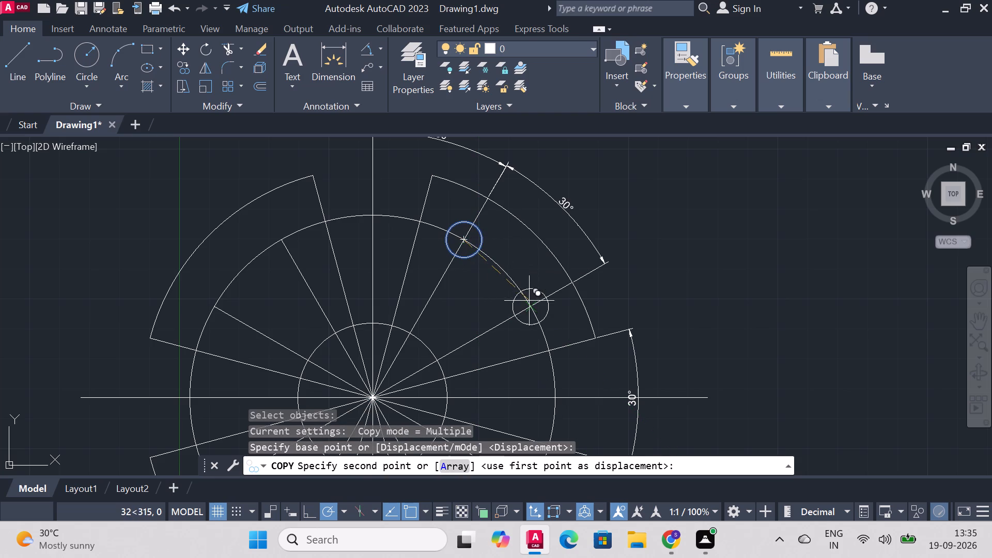
click(531, 305)
right_click(530, 301)
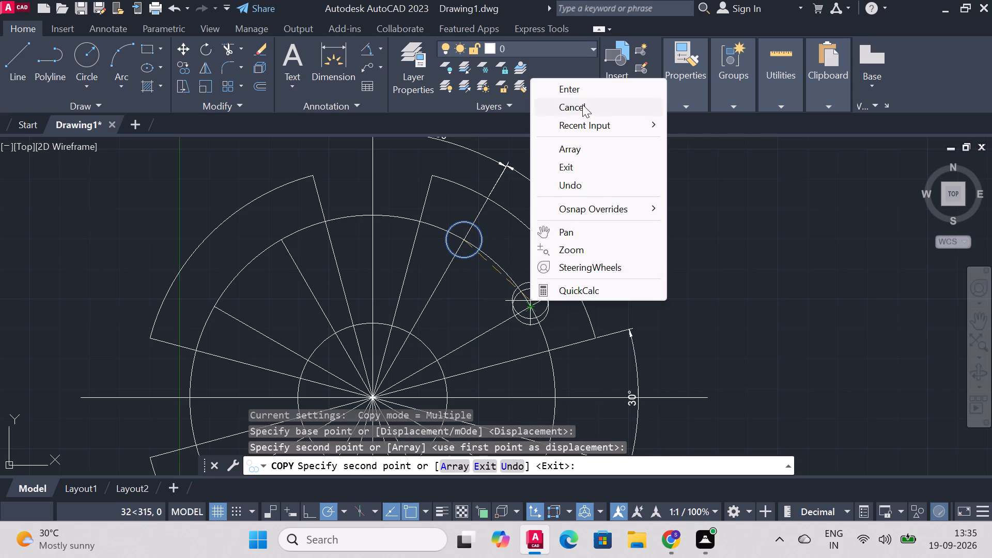
right_click(686, 219)
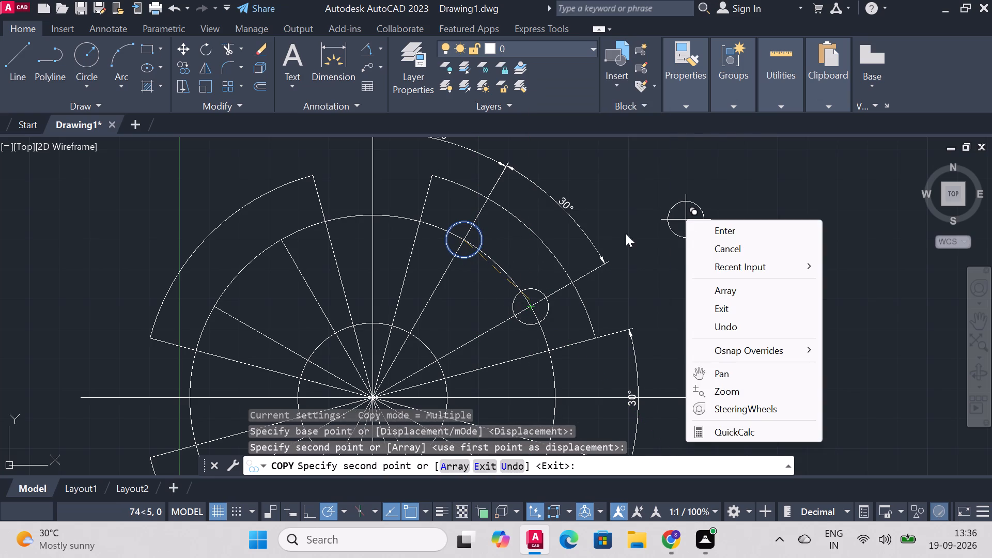
right_click(719, 157)
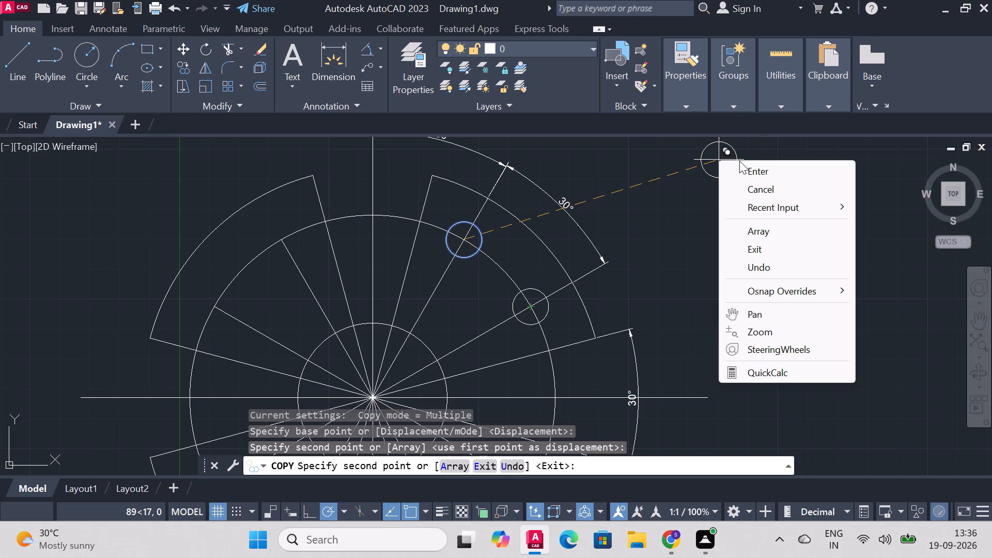
key(Escape)
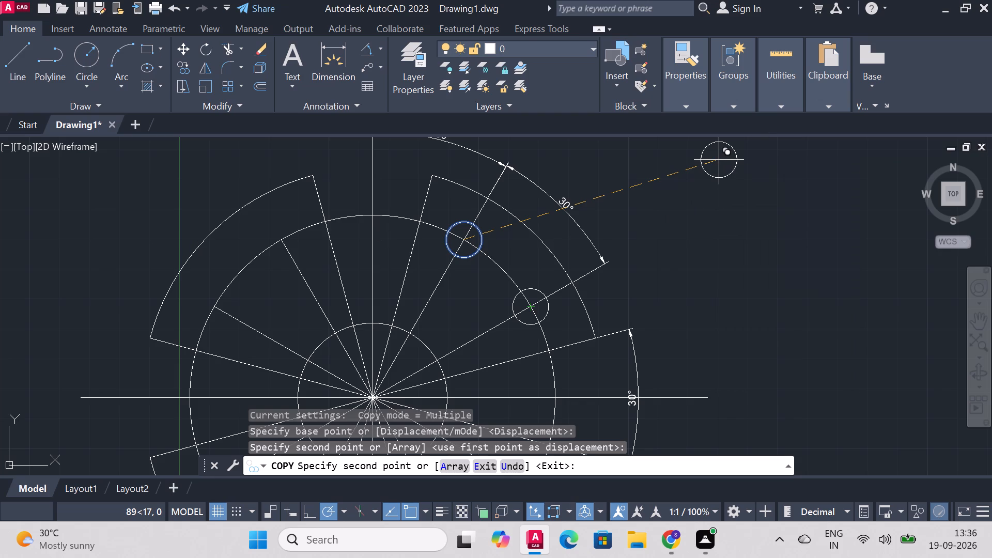
click(288, 239)
click(220, 303)
Place further copies of the 12-diameter circle where the 210°, 240°, 300° and 330° radial lines meet the 122-diameter circle.
scroll(360, 297, down, 1)
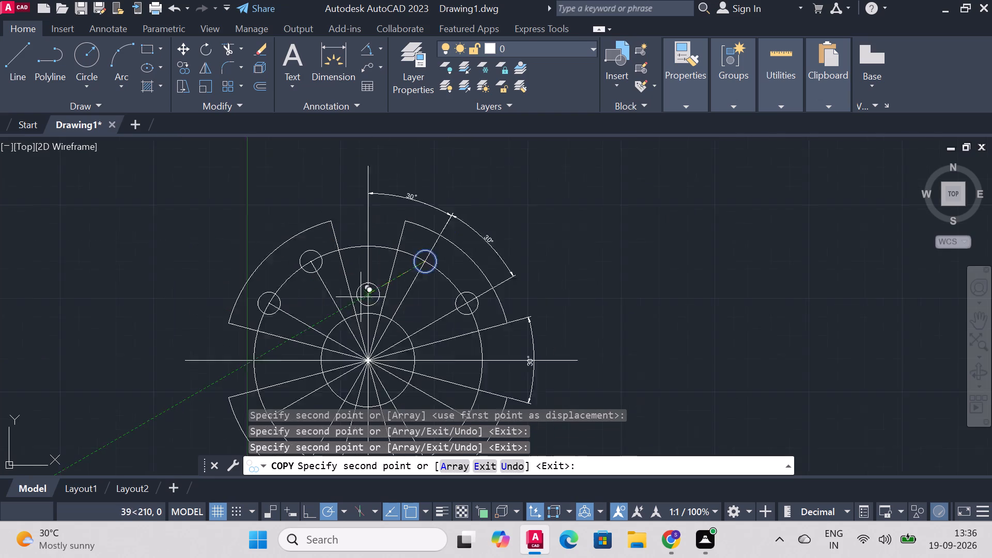
scroll(362, 298, down, 1)
scroll(352, 339, down, 3)
scroll(363, 357, up, 4)
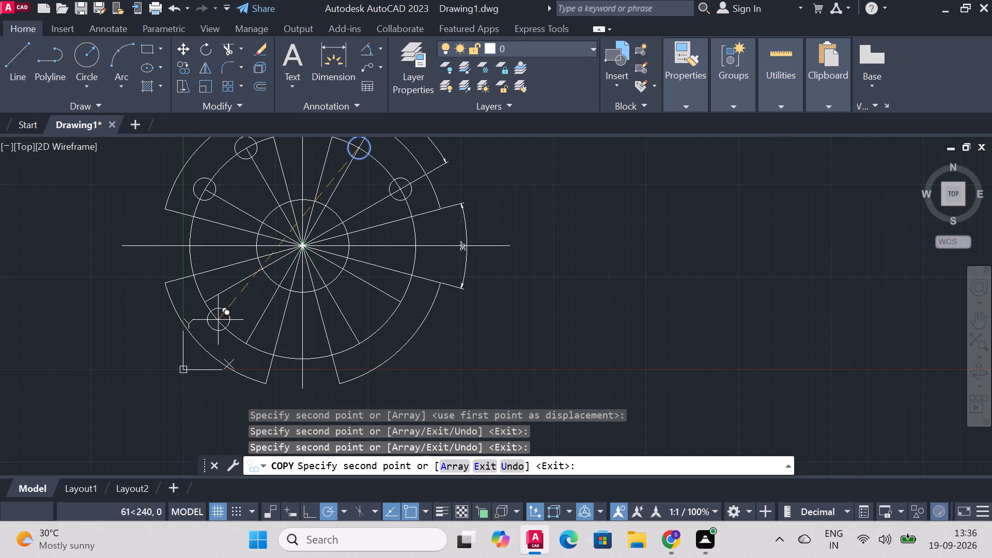
click(209, 305)
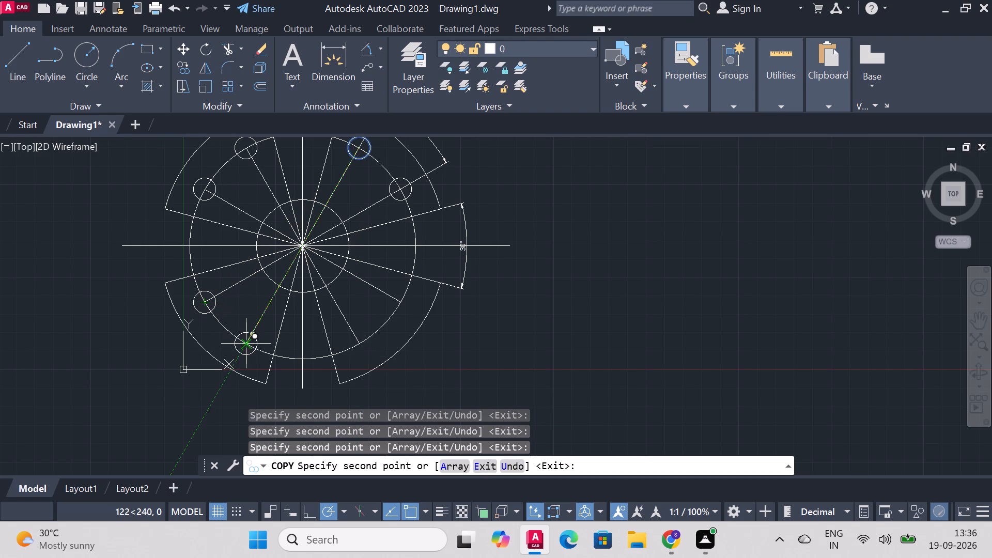
click(249, 345)
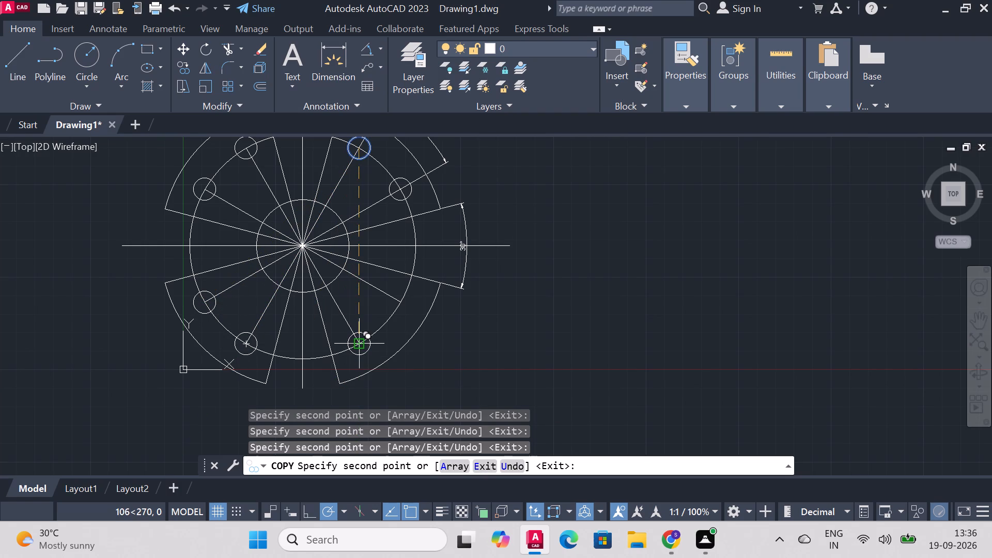
click(360, 345)
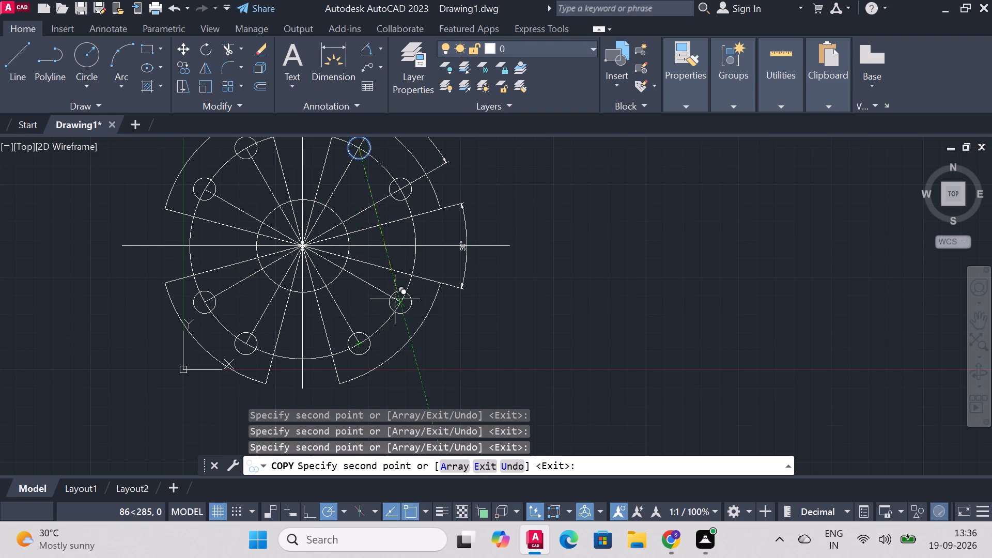
click(402, 302)
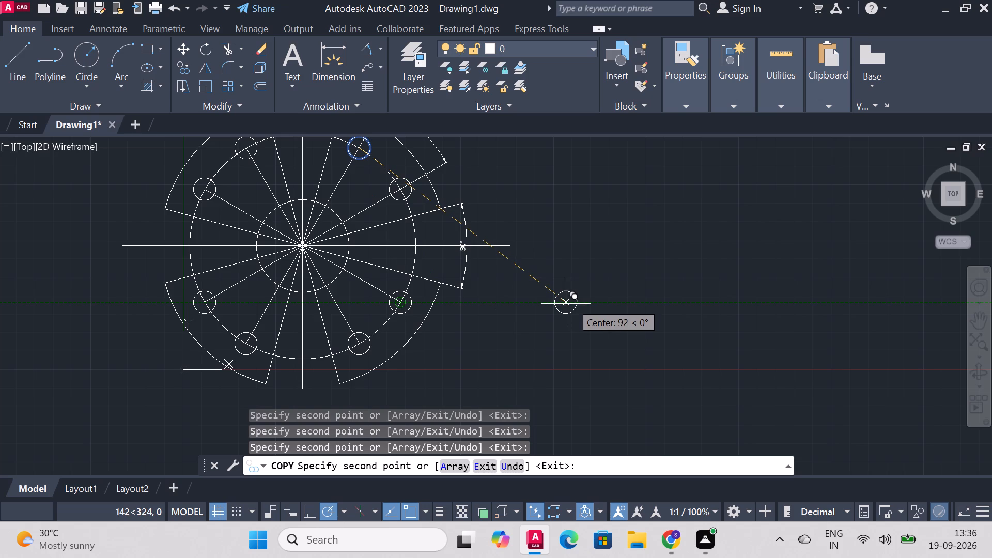
key(Escape)
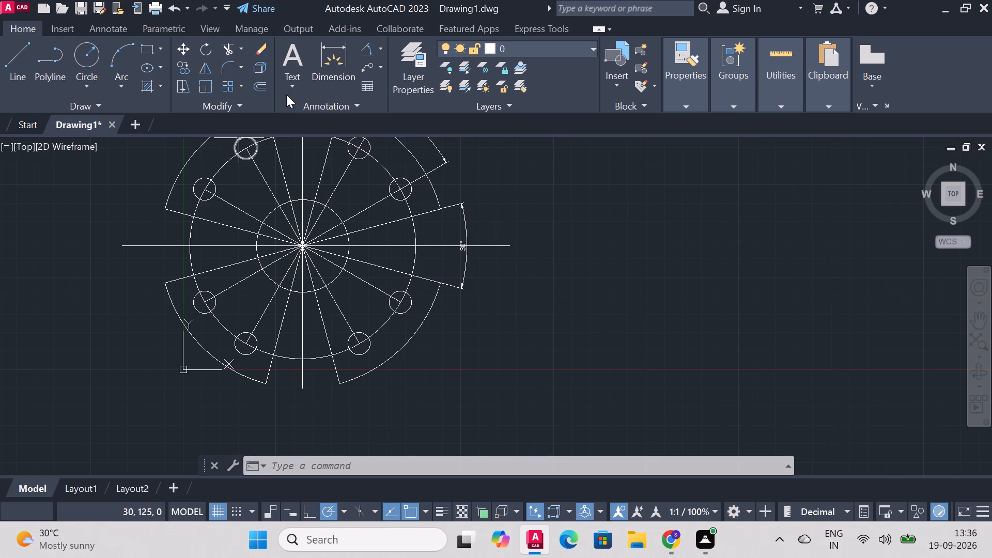
Trim the 105°, 120°, 150° and 165° radial lines between the 50-diameter circle and the holes or 122-diameter circle, plus the 150° hole's inner stub.
click(225, 44)
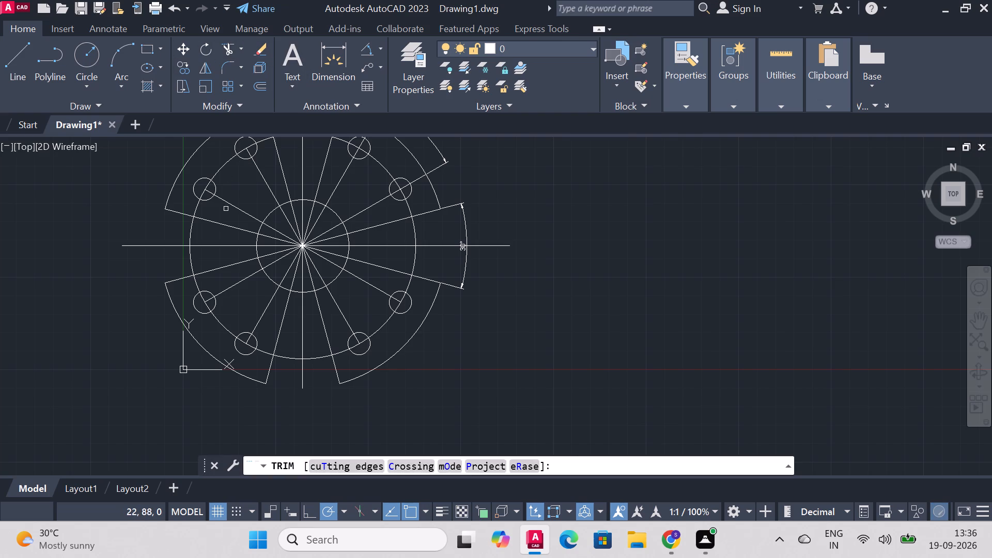
click(233, 205)
click(269, 180)
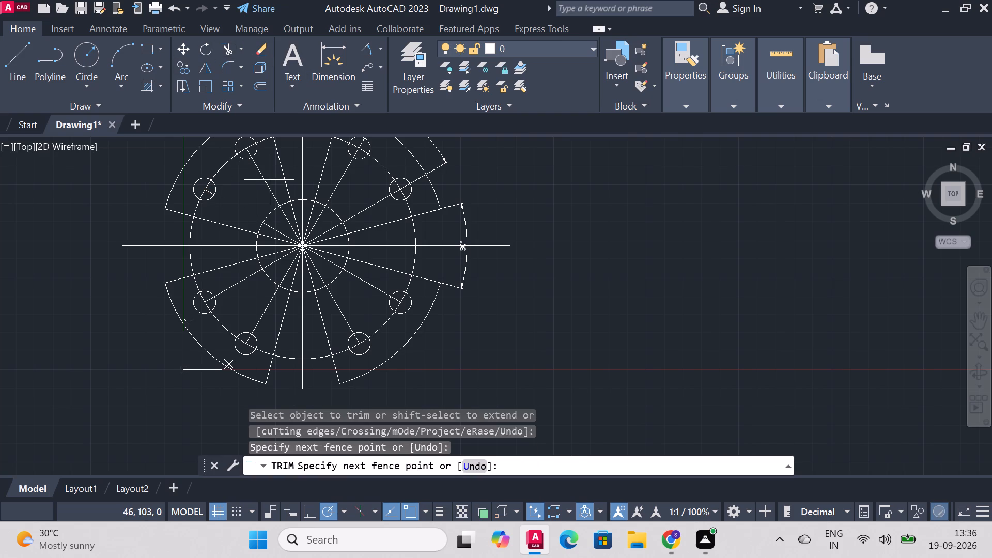
click(260, 184)
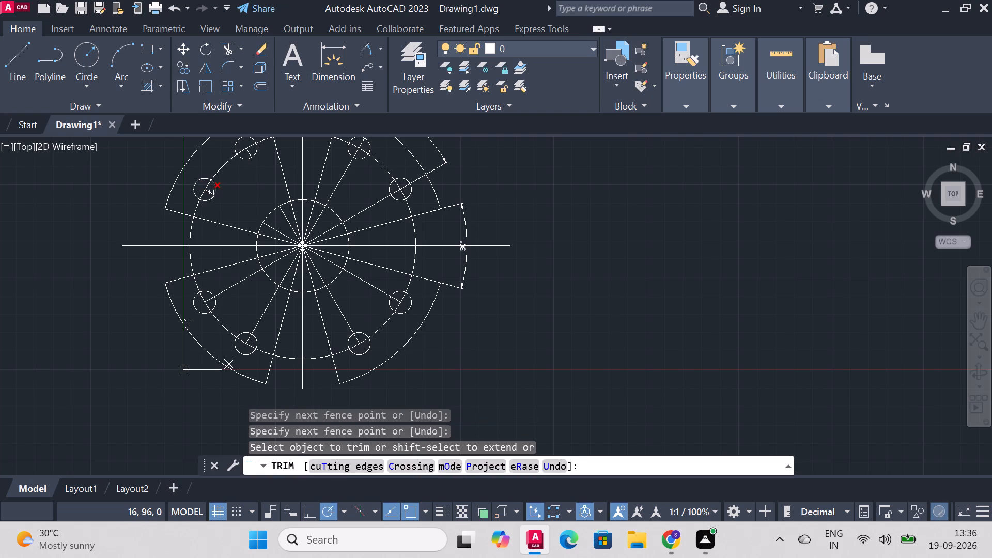
click(211, 192)
scroll(290, 178, down, 2)
scroll(303, 150, up, 1)
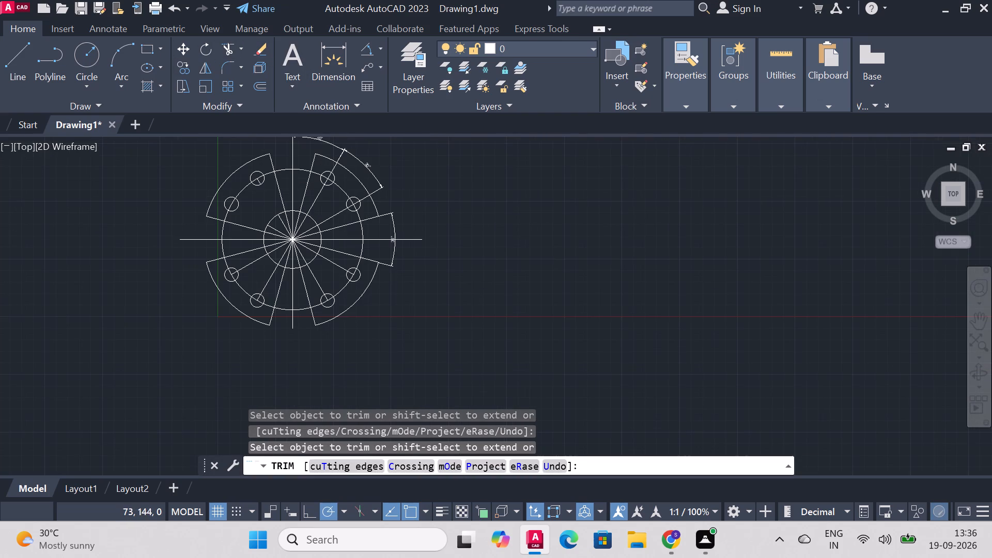
click(278, 190)
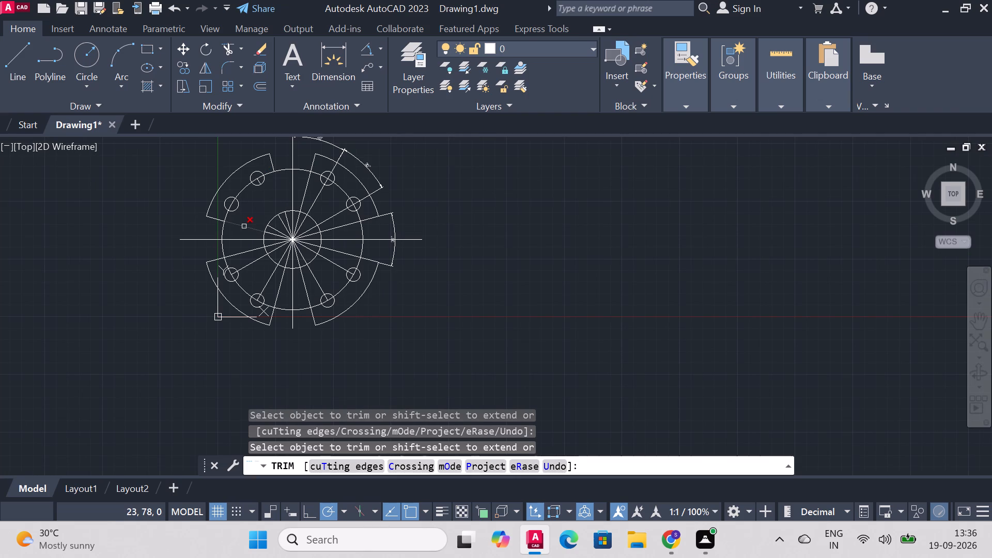
click(244, 226)
Trim the 195°, 210°, 240° and 255° radial lines between the 50-diameter circle and the holes or 122-diameter circle.
click(248, 264)
click(268, 278)
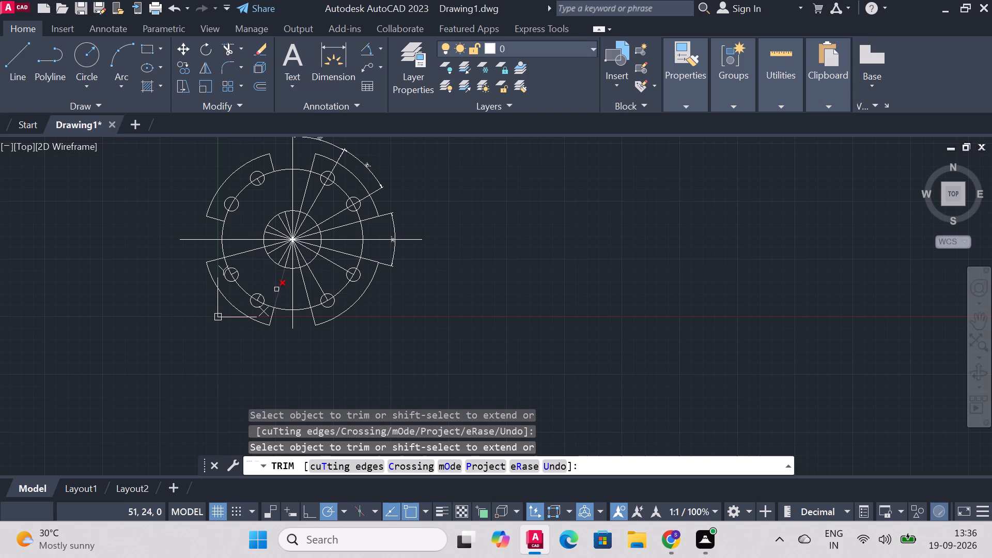
click(276, 289)
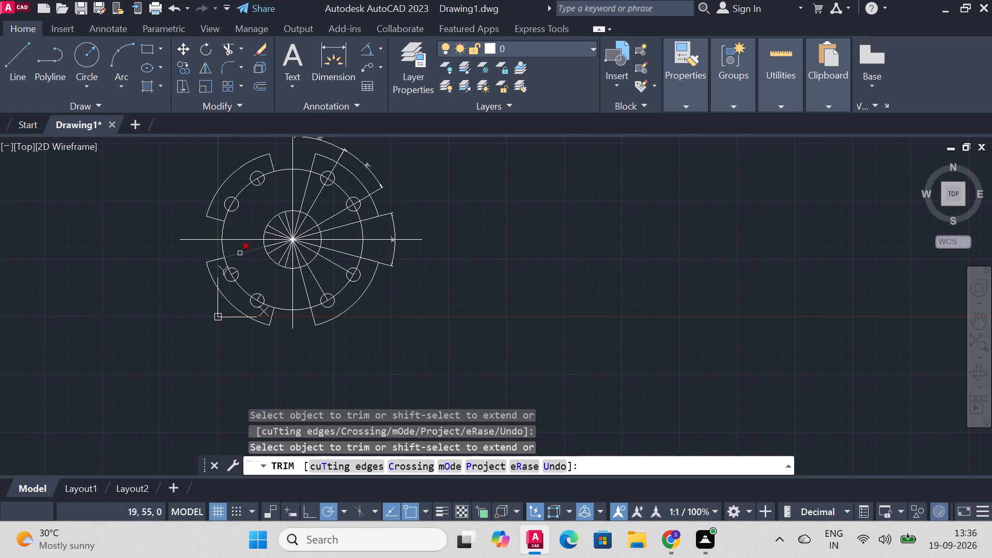
click(240, 253)
Trim the 285°, 300°, 330°, 345°, 15°, 30°, 60° and 75° radial lines between the 50-diameter circle and the holes or 122-diameter circle.
click(305, 283)
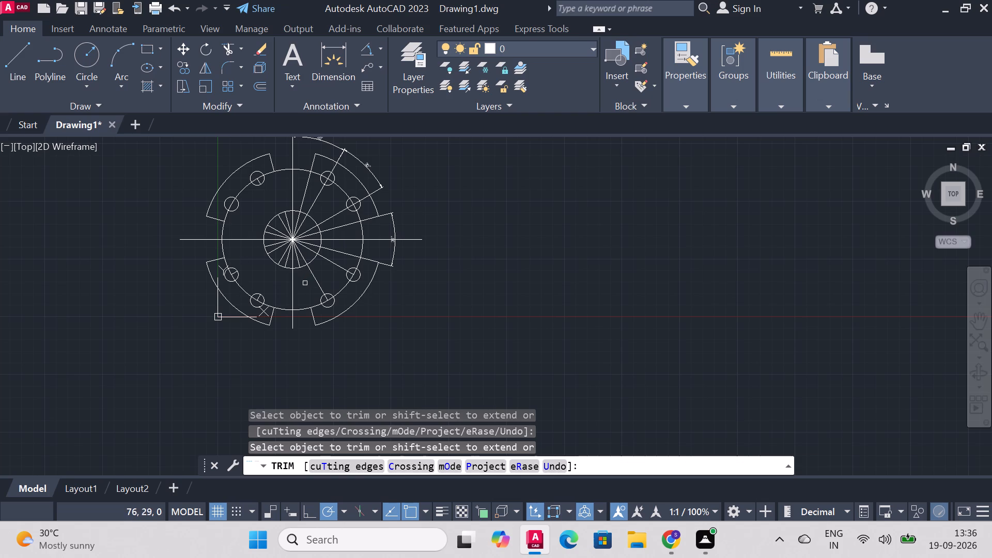
click(312, 275)
click(331, 262)
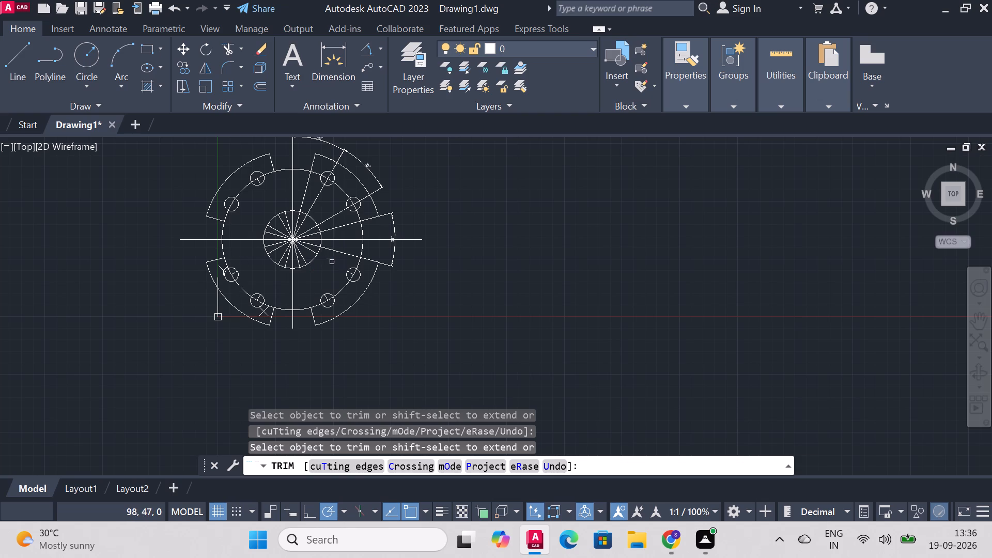
click(337, 253)
click(342, 225)
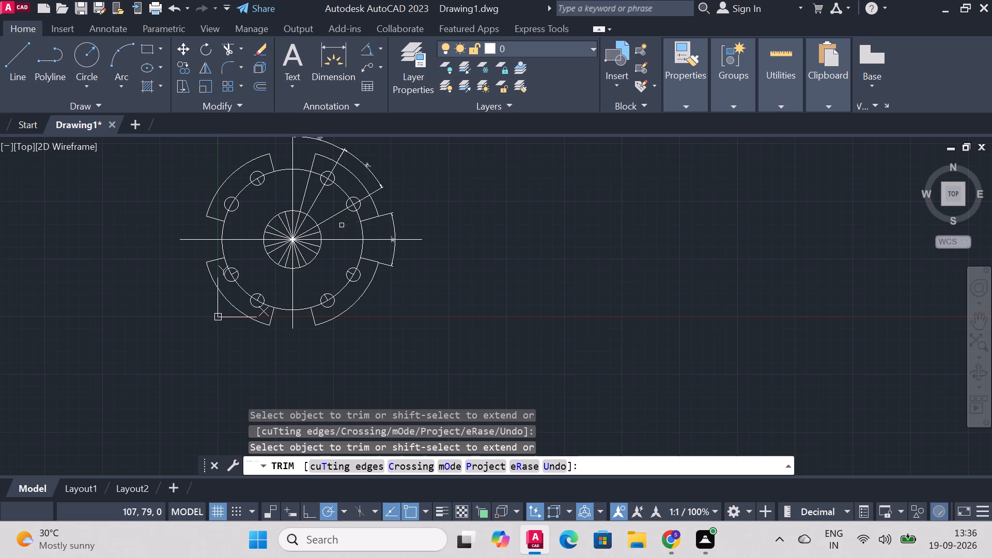
click(335, 216)
click(317, 202)
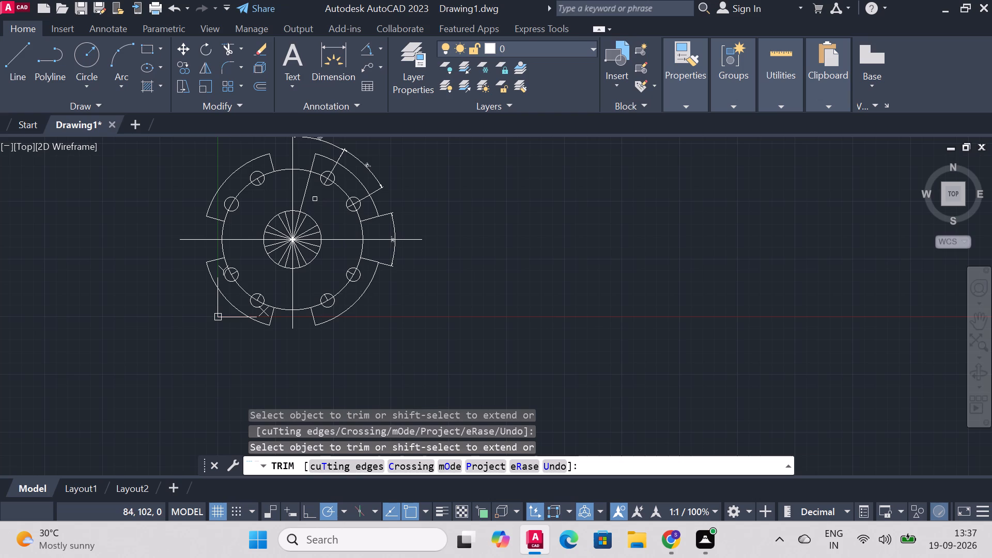
click(304, 197)
Trim the leftover radial line stubs inside the 12-diameter holes at 300°, 330°, 240°, 210° and 120°.
scroll(322, 278, up, 2)
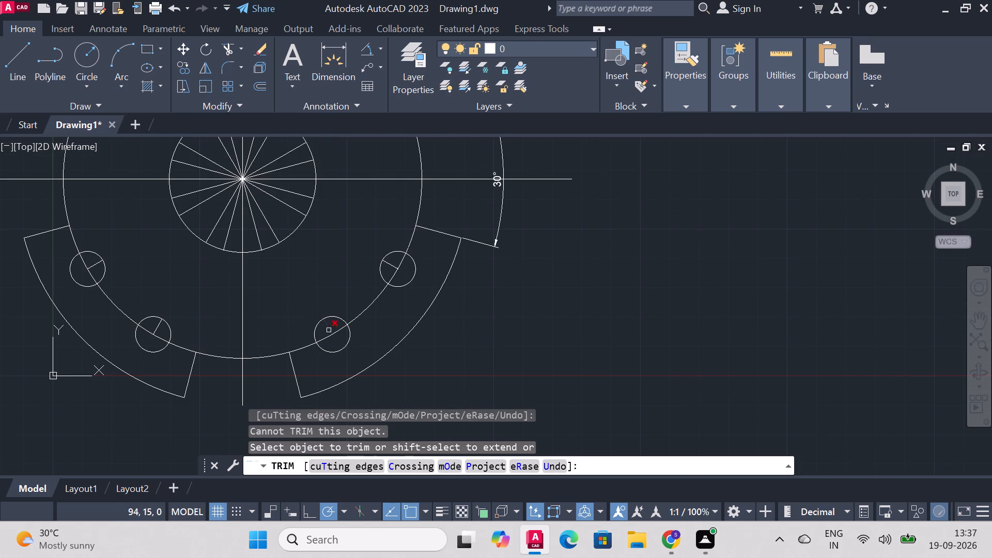
click(329, 330)
click(388, 265)
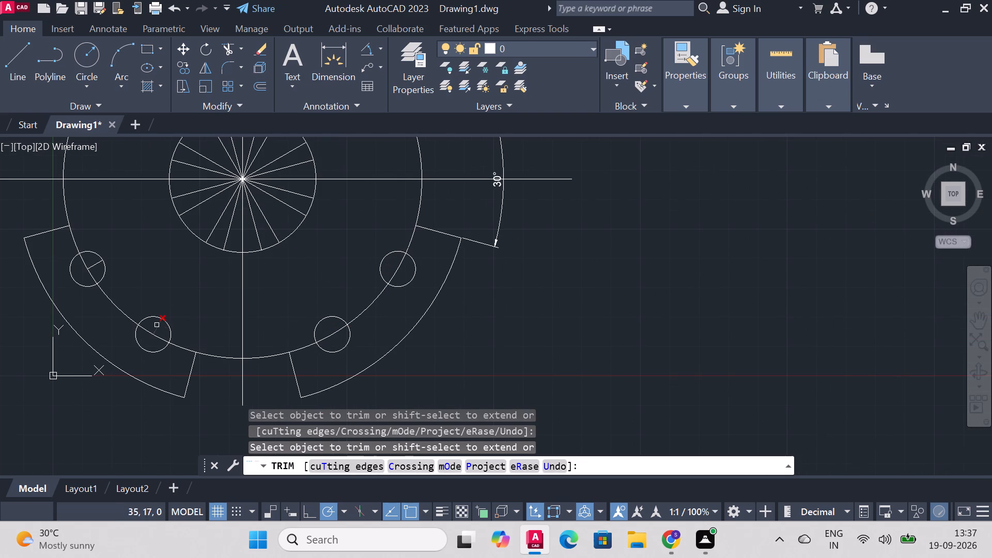
click(157, 325)
click(97, 264)
scroll(264, 334, down, 3)
scroll(255, 282, up, 2)
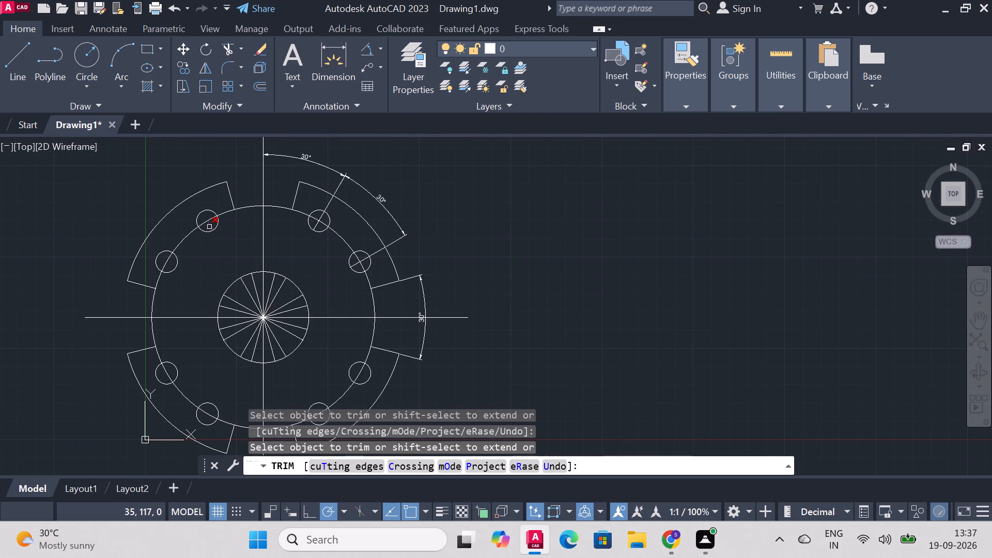
click(210, 227)
Trim the 30° and 60° radial lines inside their holes and between those holes and the 154-diameter arc.
click(317, 224)
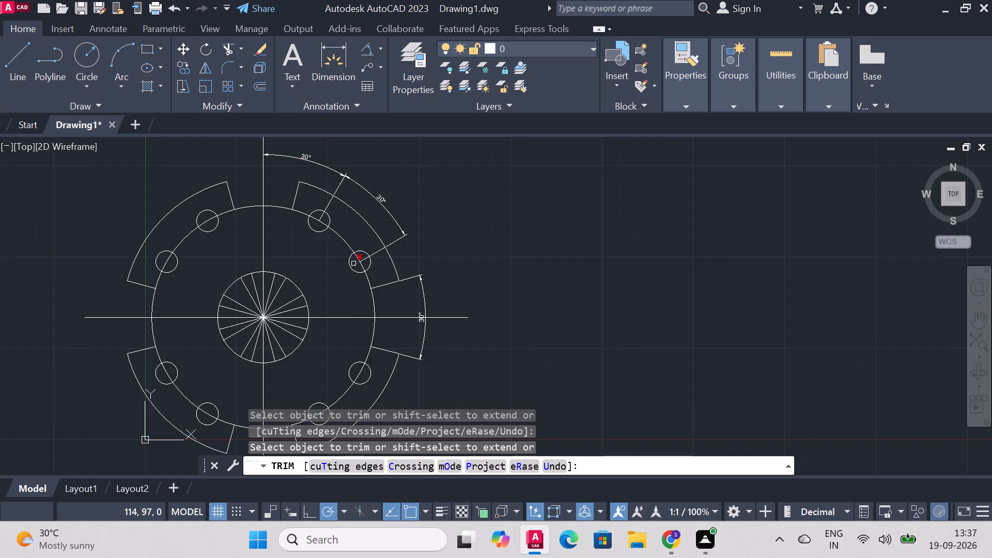
click(354, 266)
click(323, 216)
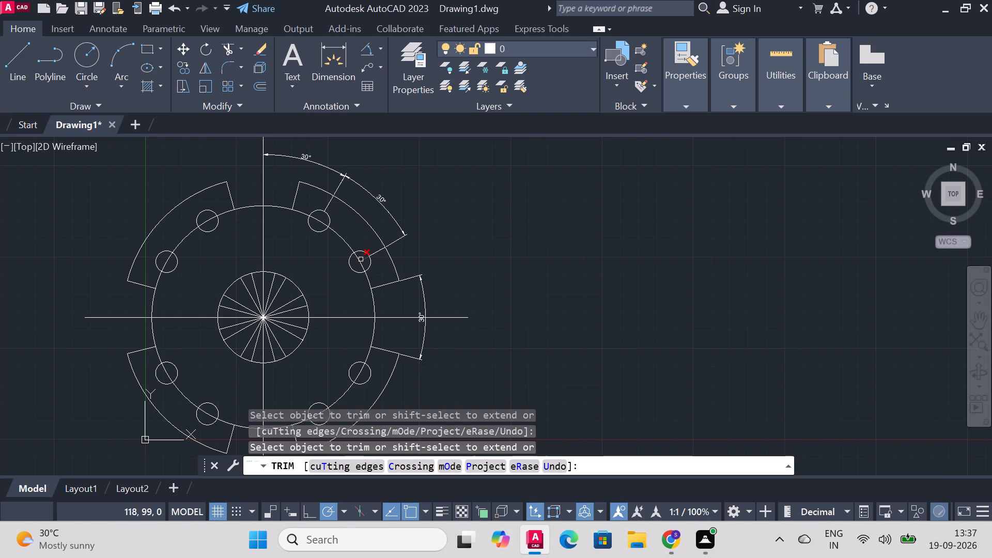
click(363, 257)
click(379, 253)
click(329, 210)
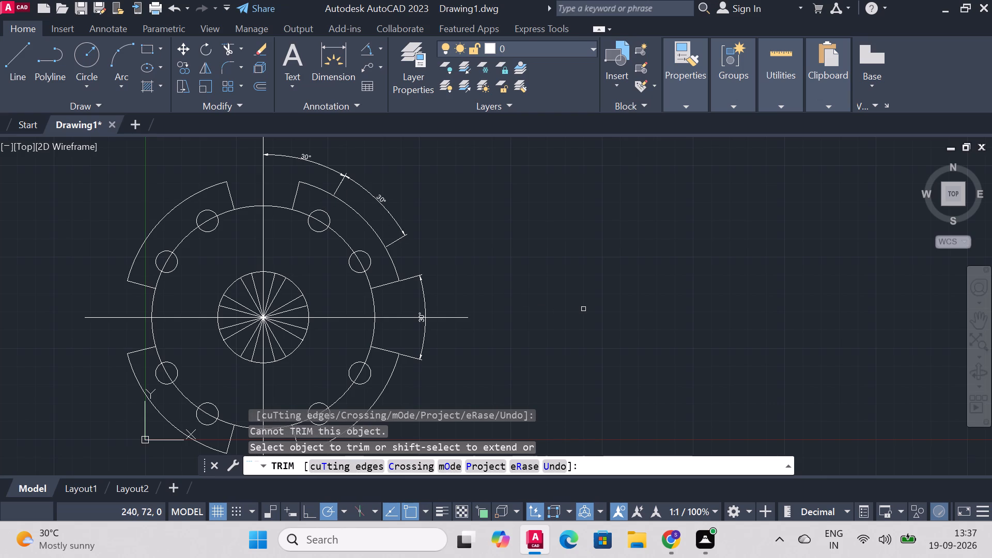
scroll(308, 317, down, 1)
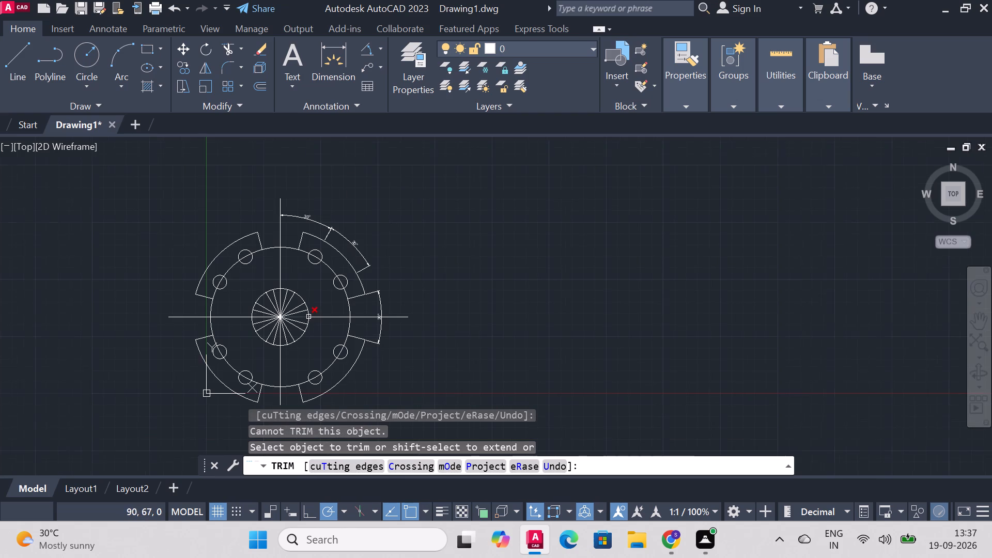
scroll(243, 417, up, 1)
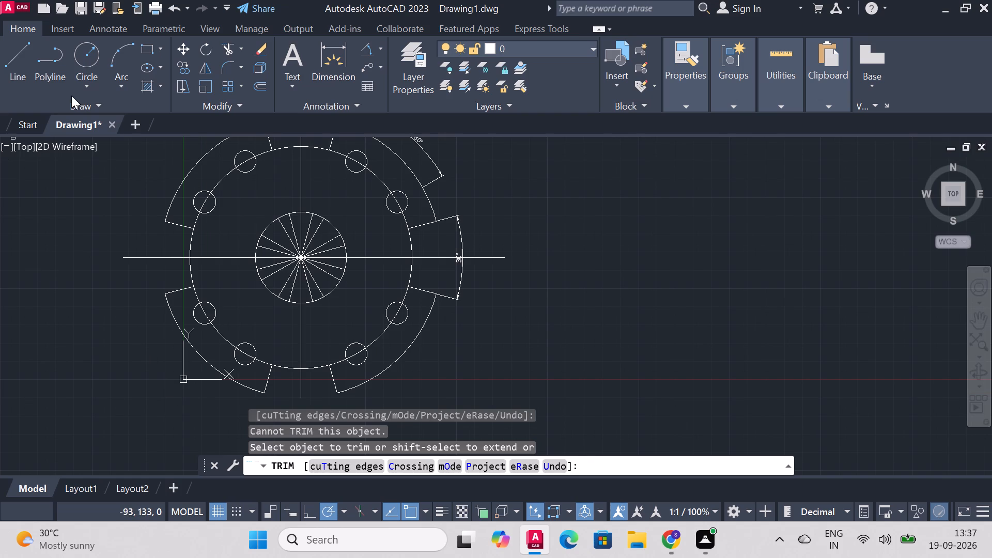
right_click(642, 267)
click(689, 279)
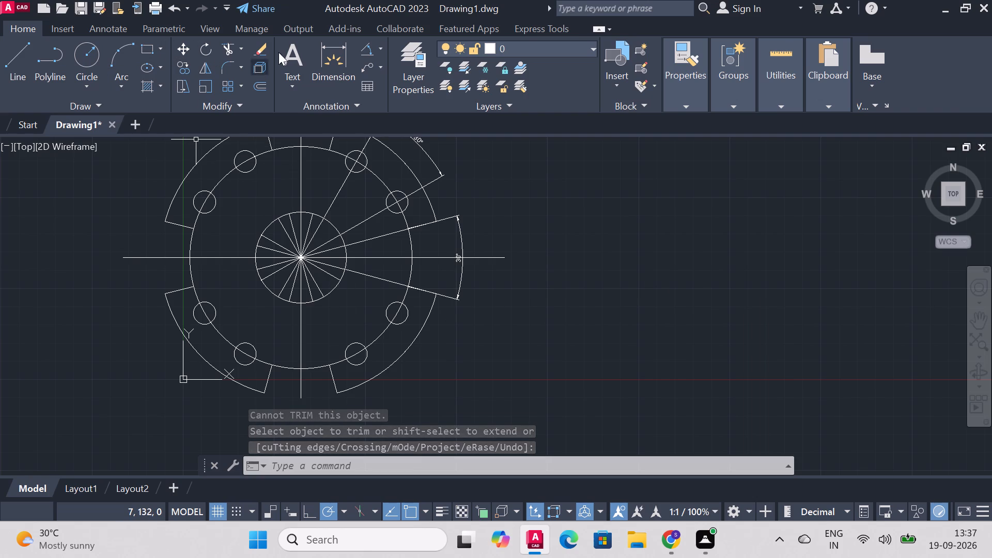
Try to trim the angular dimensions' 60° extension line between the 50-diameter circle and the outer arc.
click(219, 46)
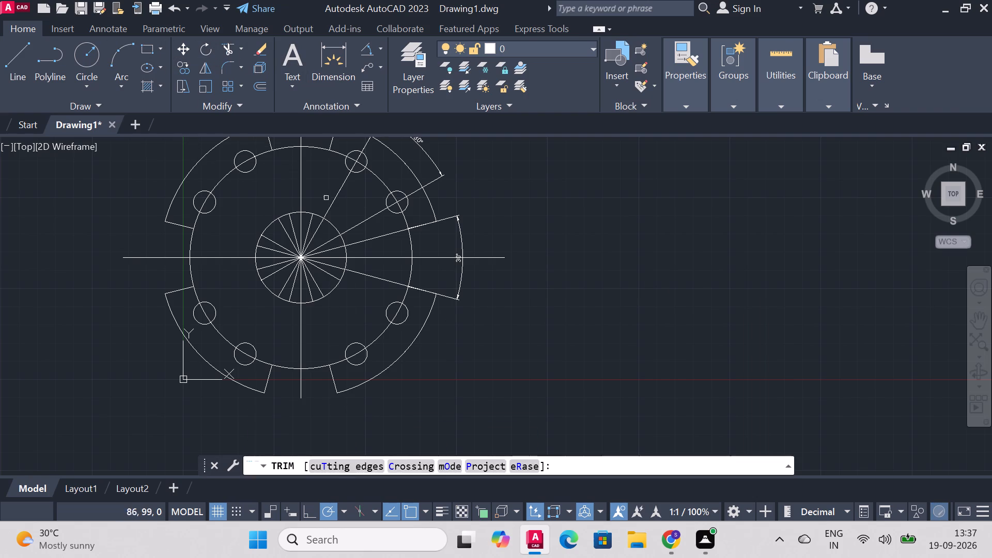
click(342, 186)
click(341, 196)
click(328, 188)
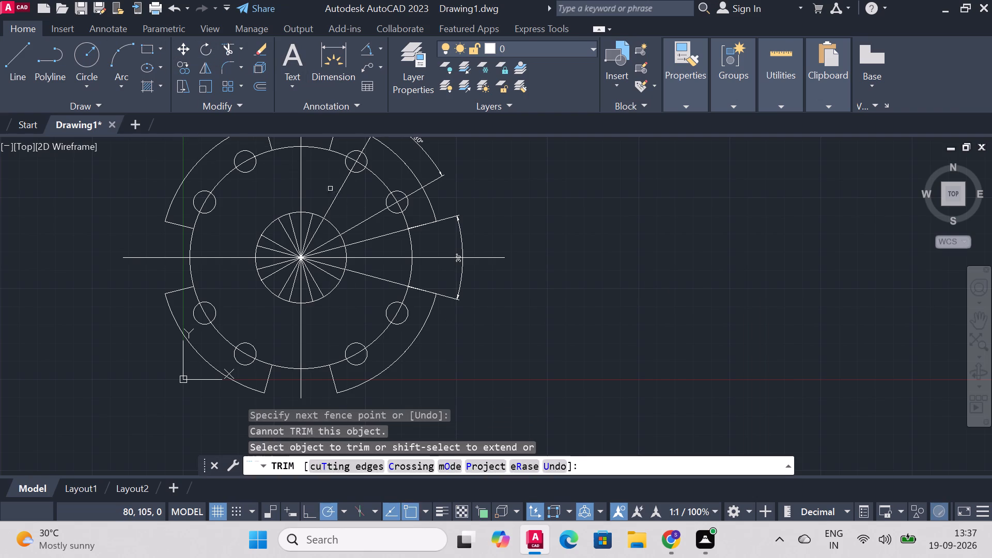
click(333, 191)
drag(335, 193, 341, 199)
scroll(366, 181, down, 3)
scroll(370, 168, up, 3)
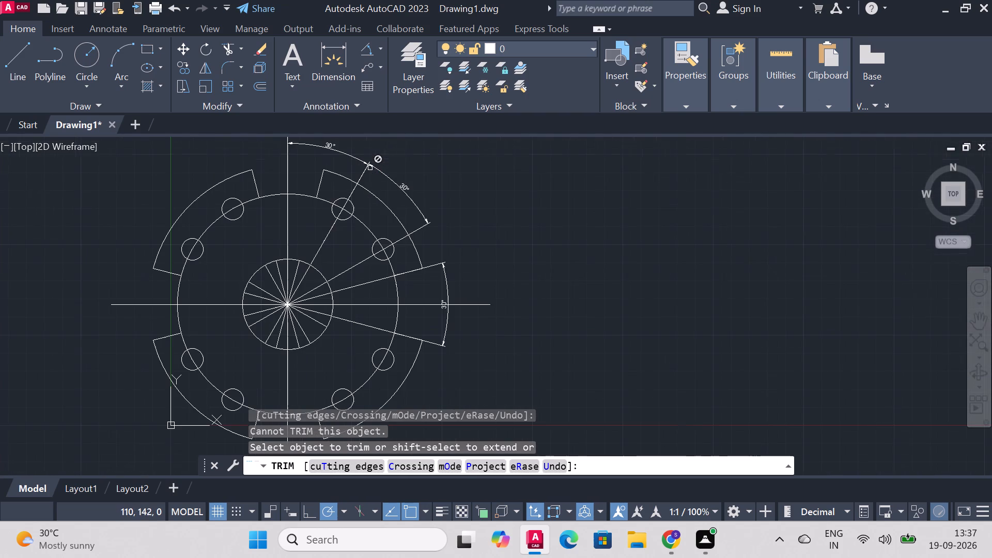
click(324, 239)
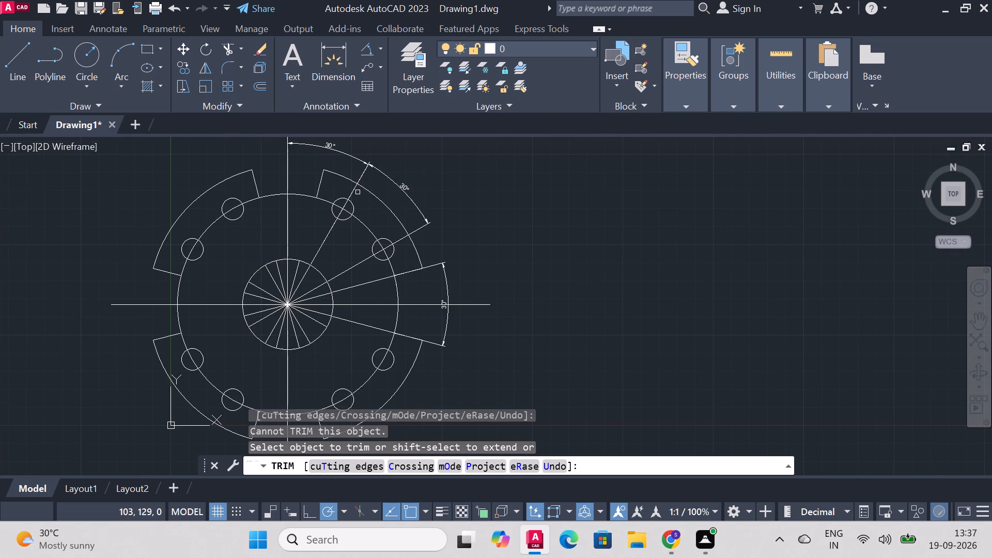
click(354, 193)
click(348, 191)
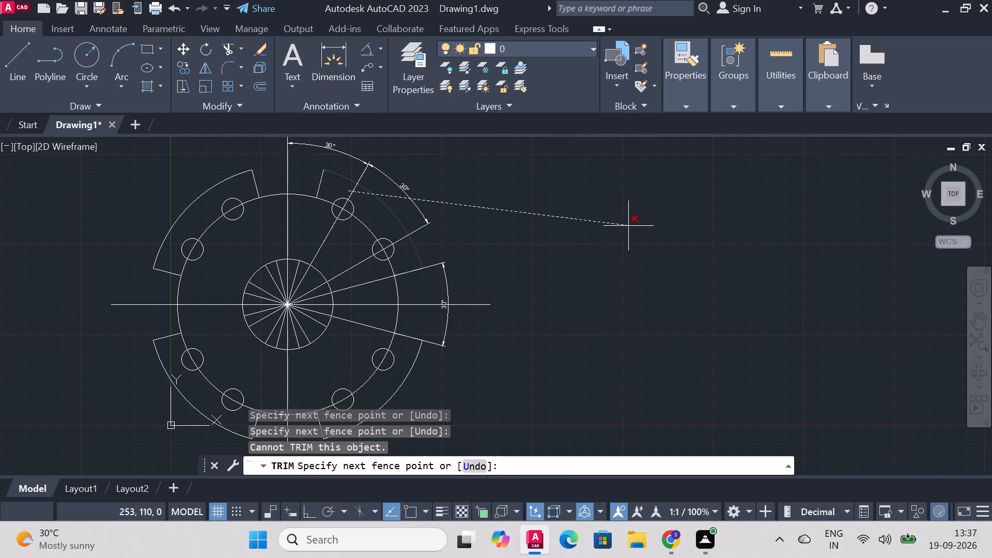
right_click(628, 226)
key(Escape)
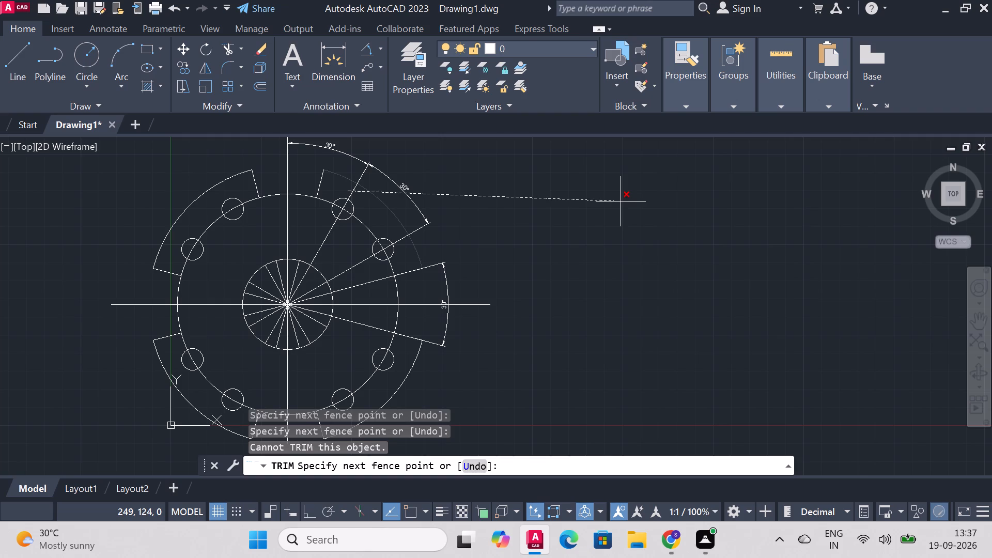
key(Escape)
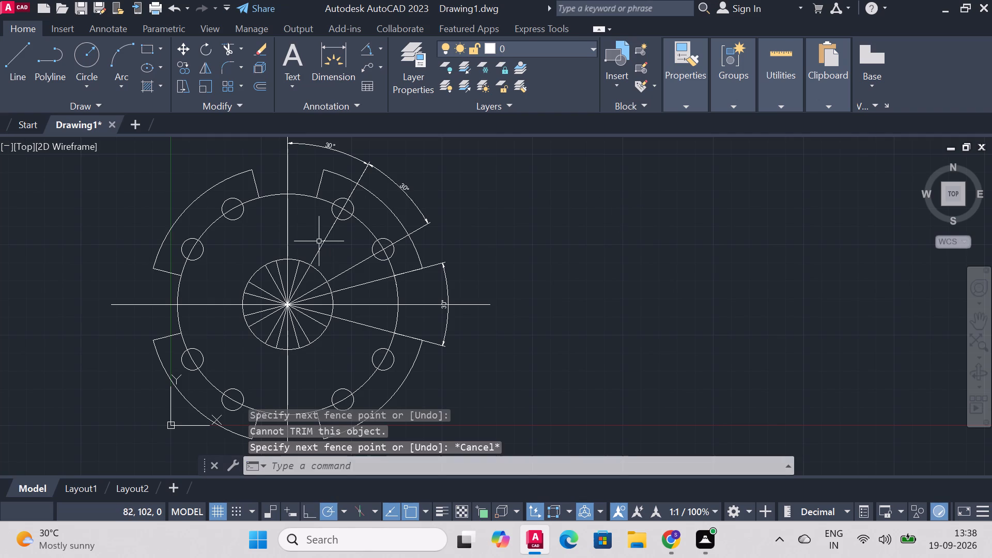
Delete the 30° angular dimension between the vertical centreline and the 60° direction.
click(323, 241)
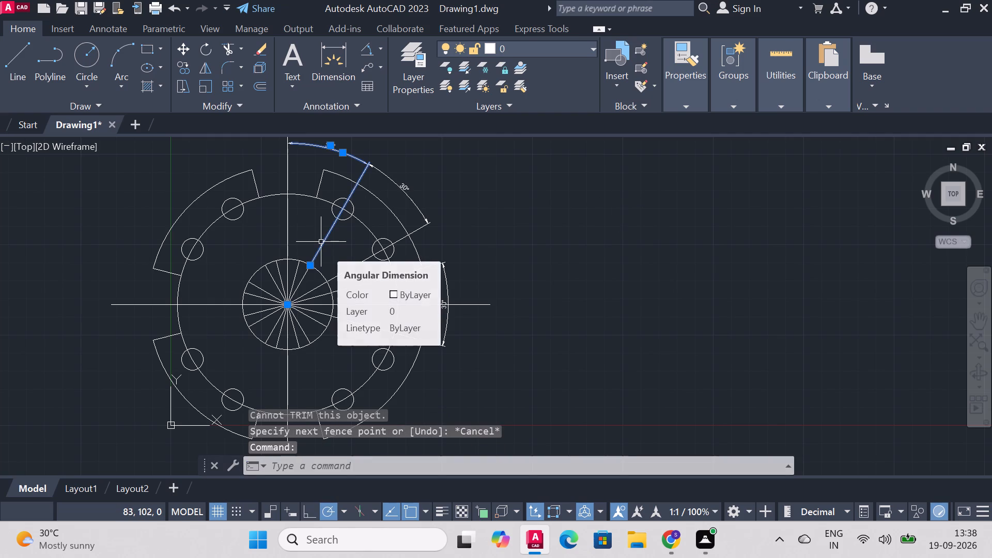
key(Delete)
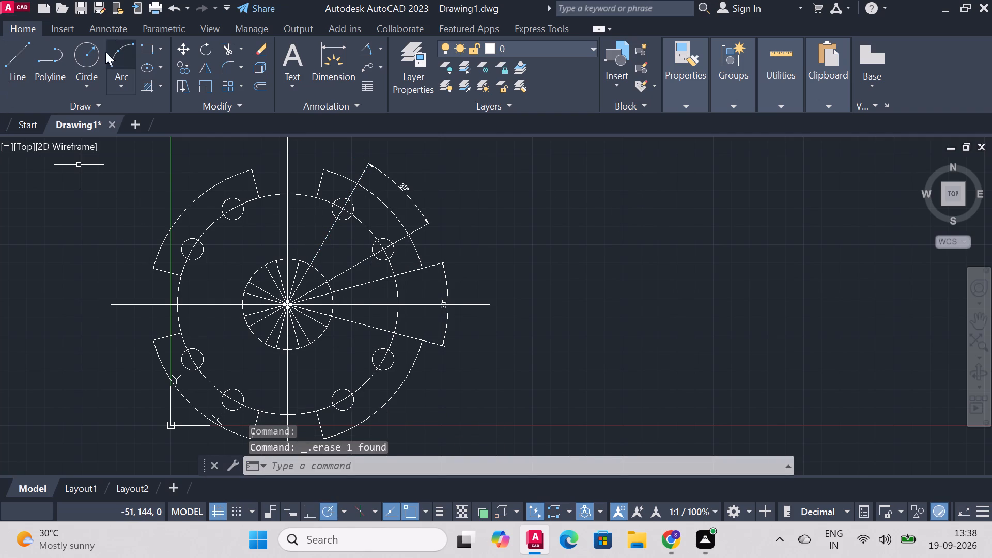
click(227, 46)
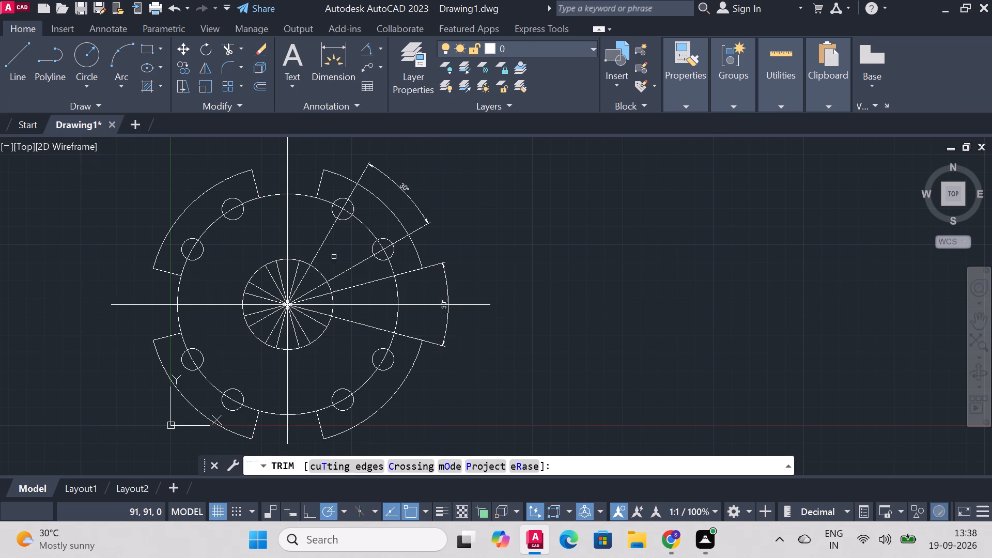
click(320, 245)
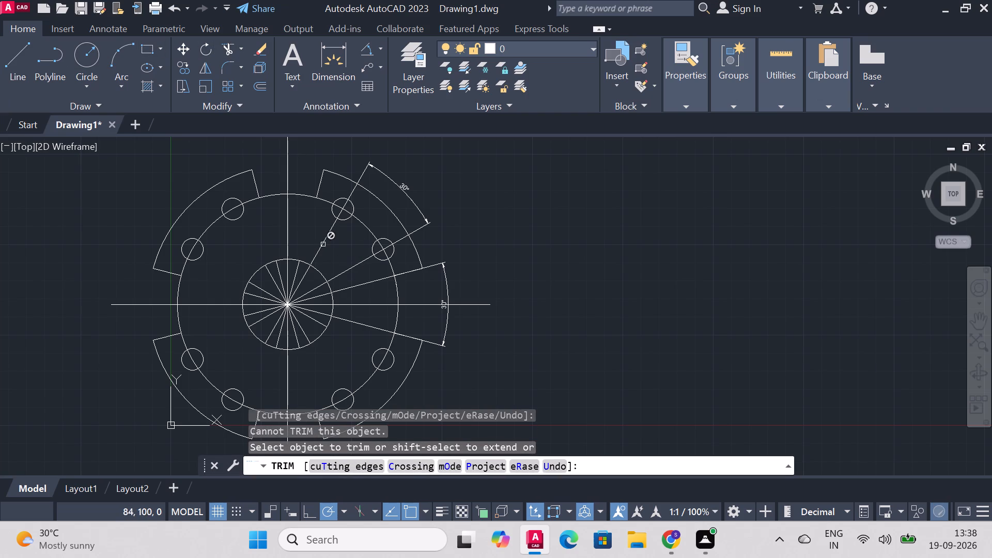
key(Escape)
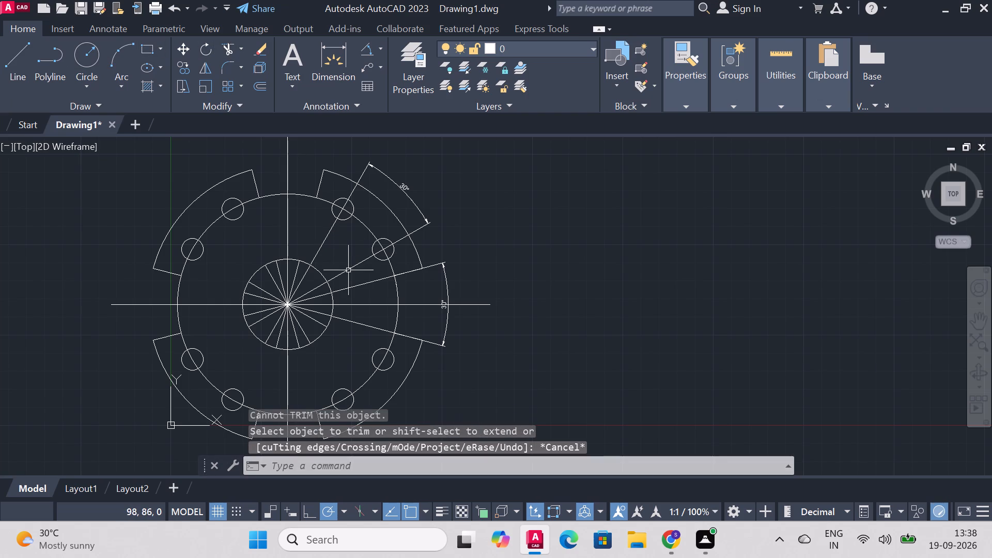
Delete the two remaining 30° angular dimensions, between the 30° and 60° directions and across the horizontal centreline.
click(343, 274)
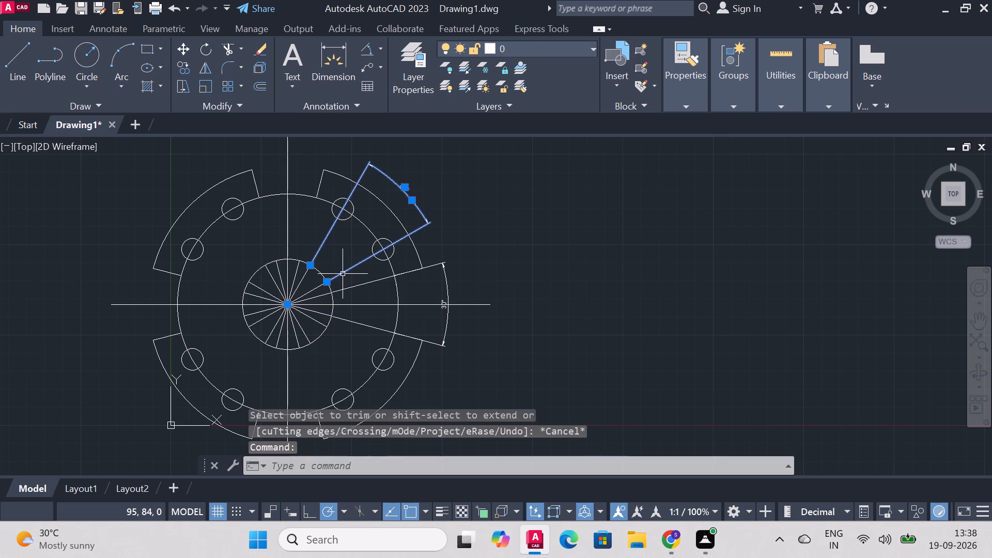
key(Delete)
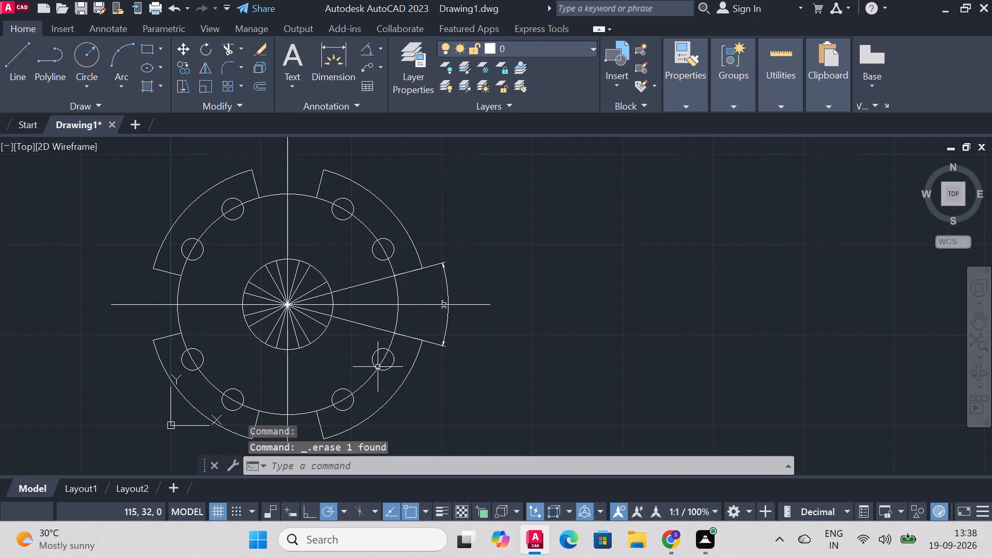
click(363, 325)
key(Delete)
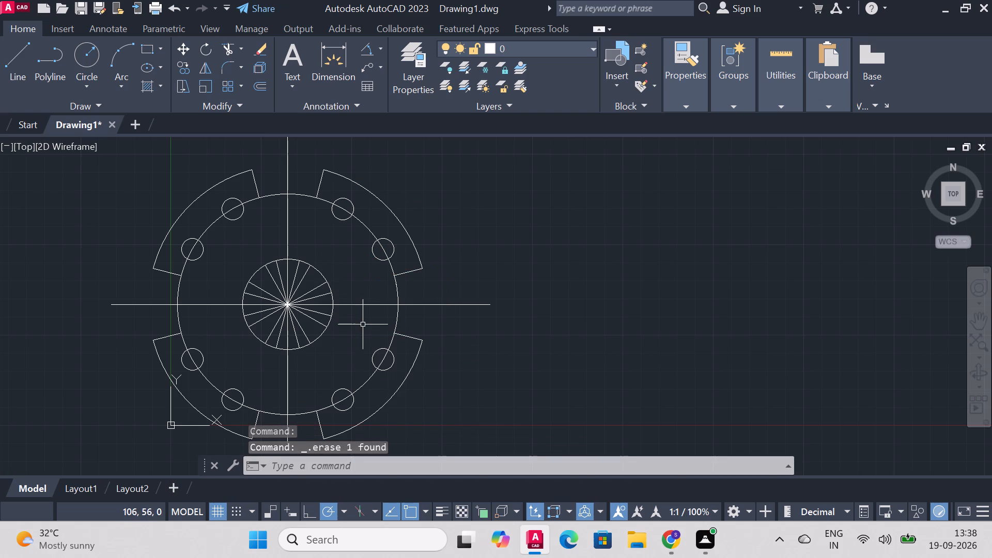
Load the ACAD_ISO02W100 ISO dash linetype into the drawing.
scroll(646, 470, down, 1)
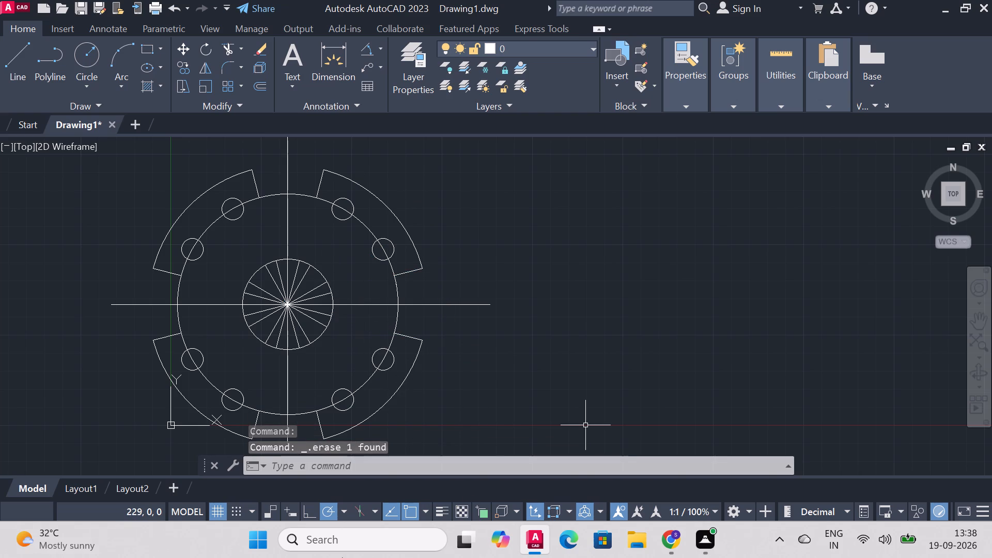
click(684, 102)
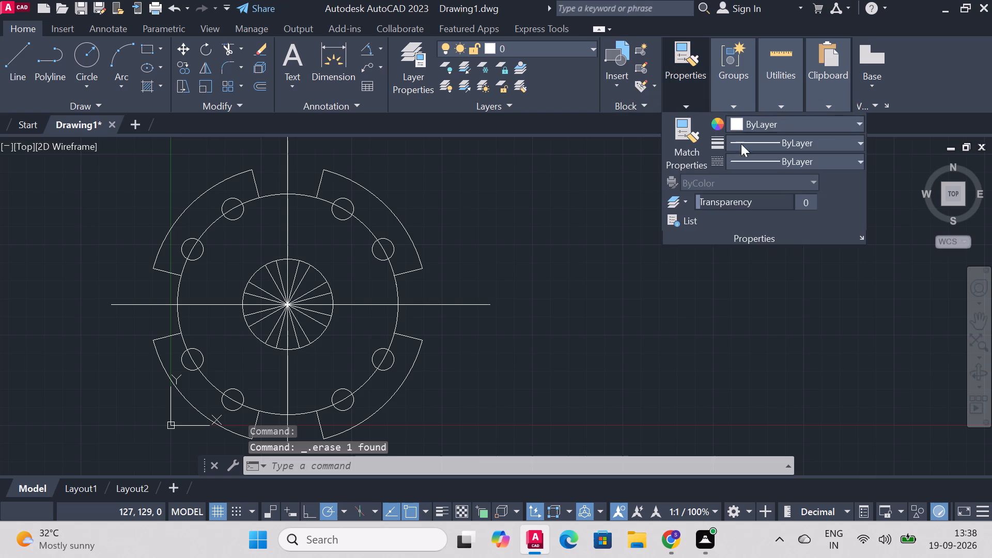
click(777, 158)
click(758, 241)
click(611, 130)
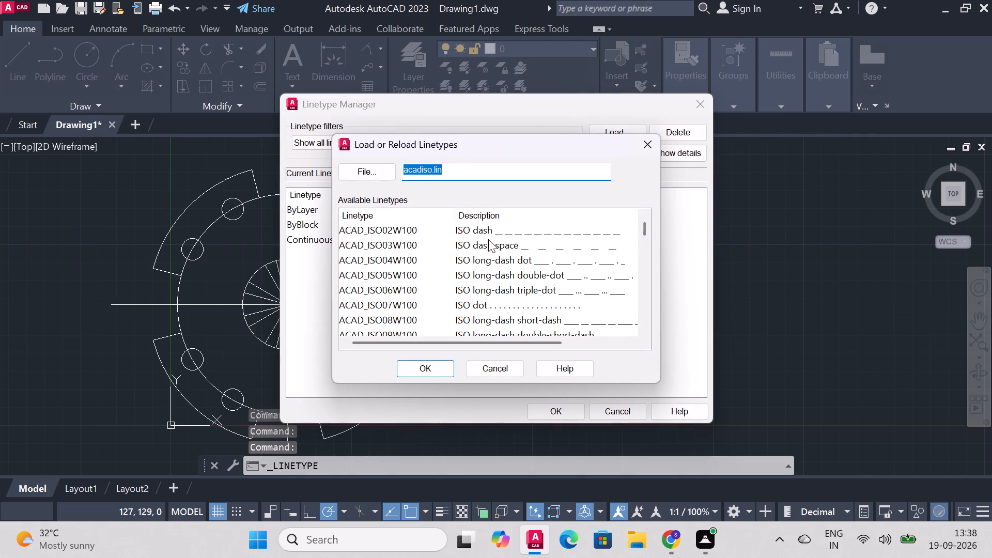
click(491, 235)
click(426, 375)
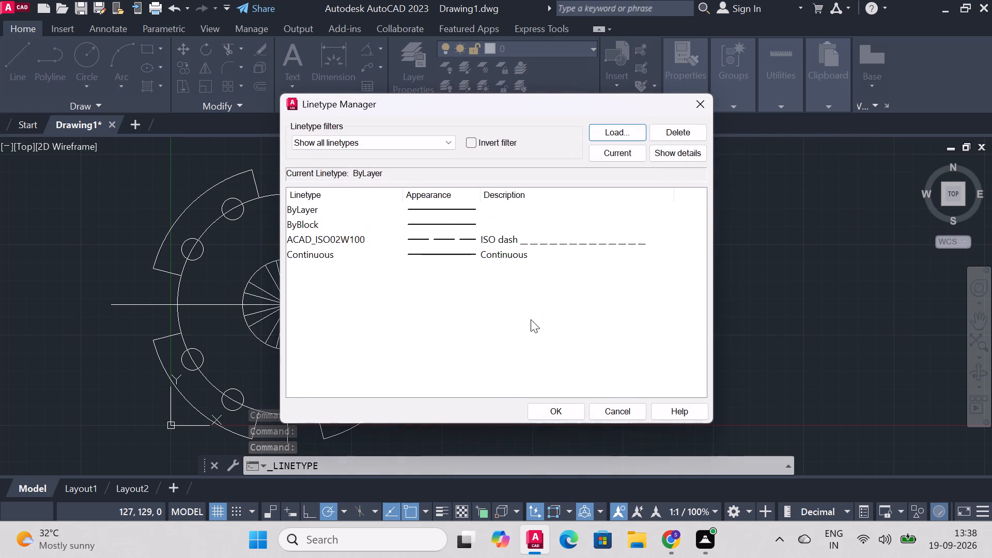
click(550, 408)
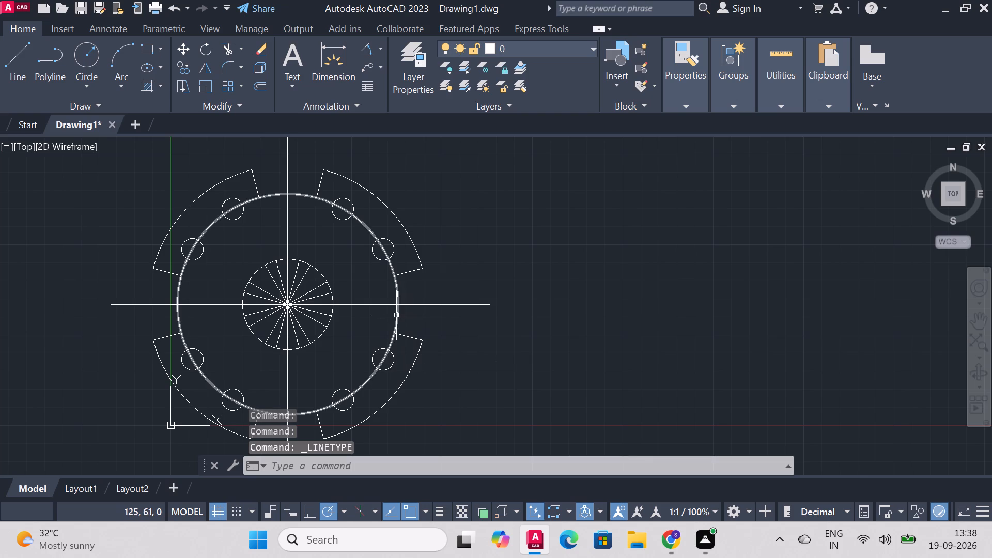
Set the linetype of the circle through the hole centres and the four centreline segments to ACAD_ISO02W100.
click(396, 315)
click(447, 305)
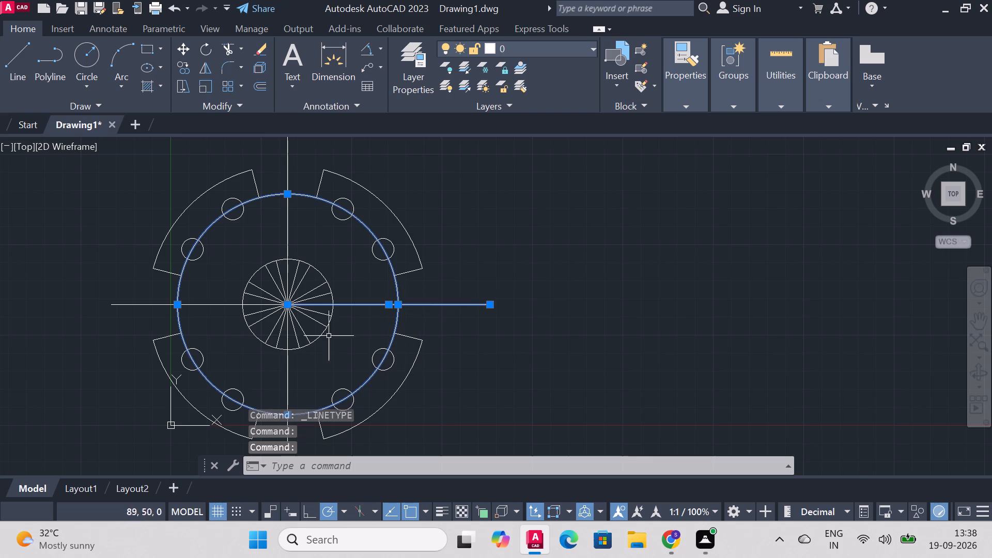
click(290, 368)
click(289, 371)
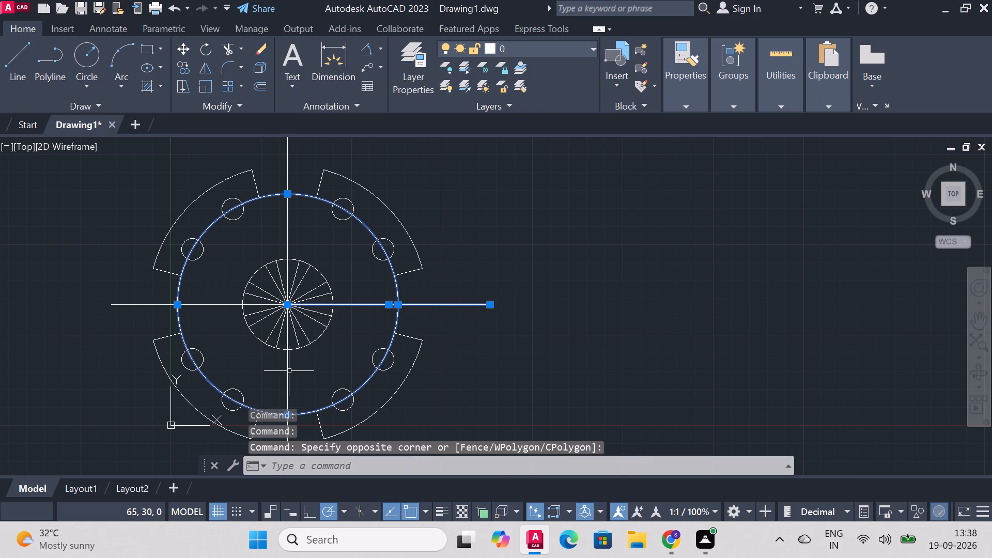
click(286, 374)
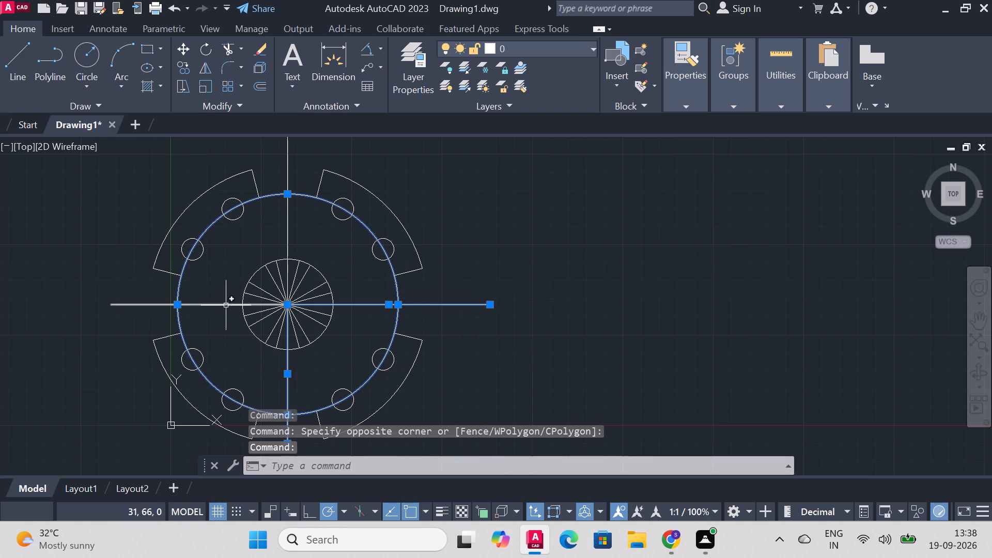
click(226, 304)
click(286, 226)
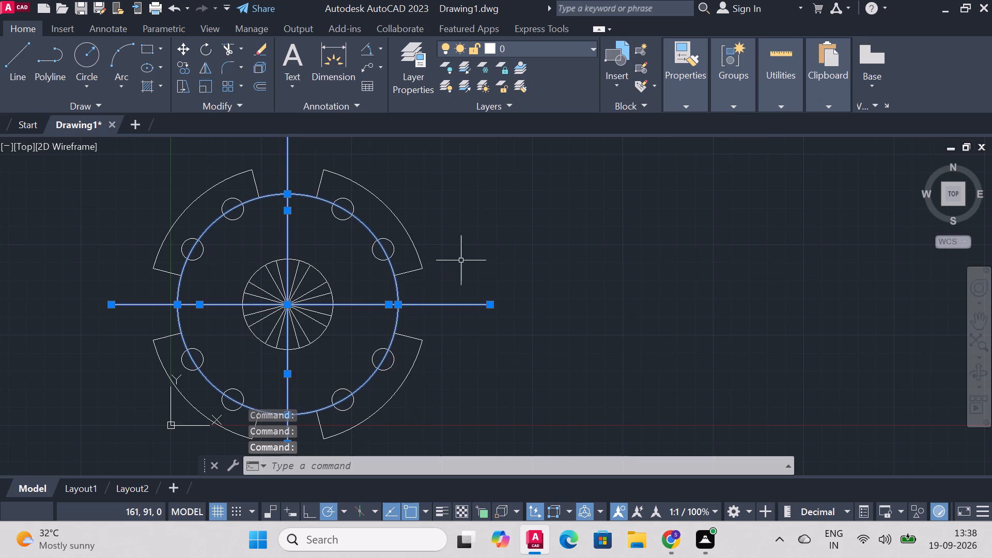
click(412, 307)
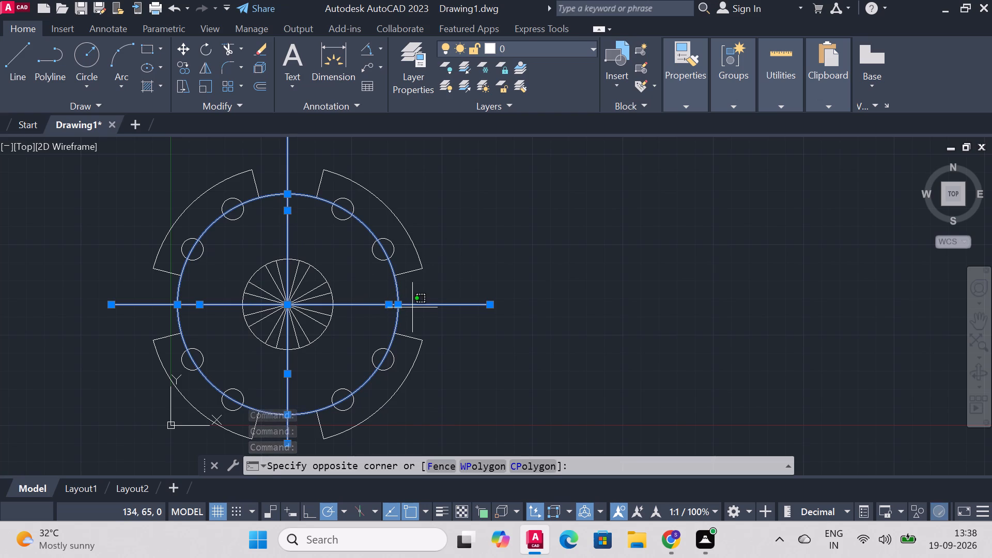
double_click(414, 304)
click(674, 255)
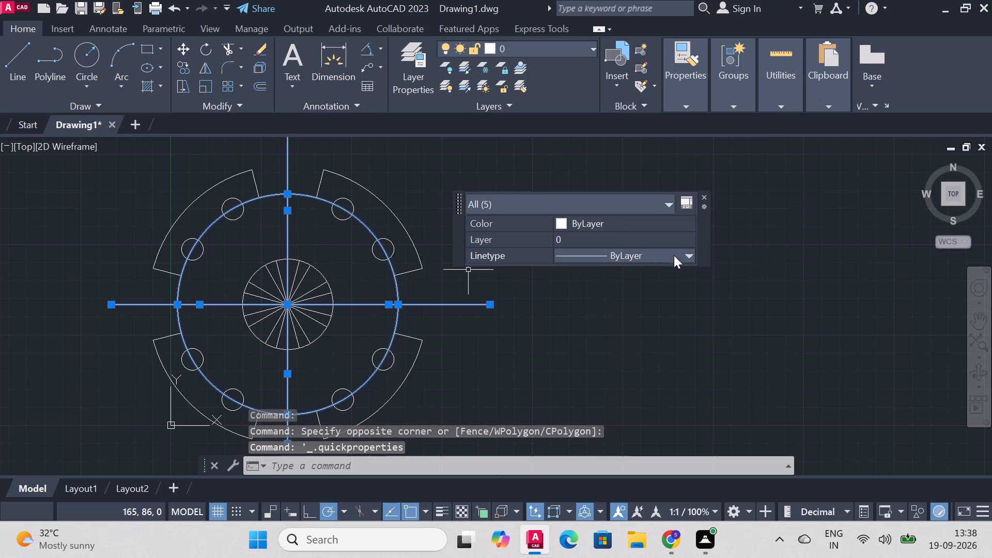
click(634, 259)
click(626, 290)
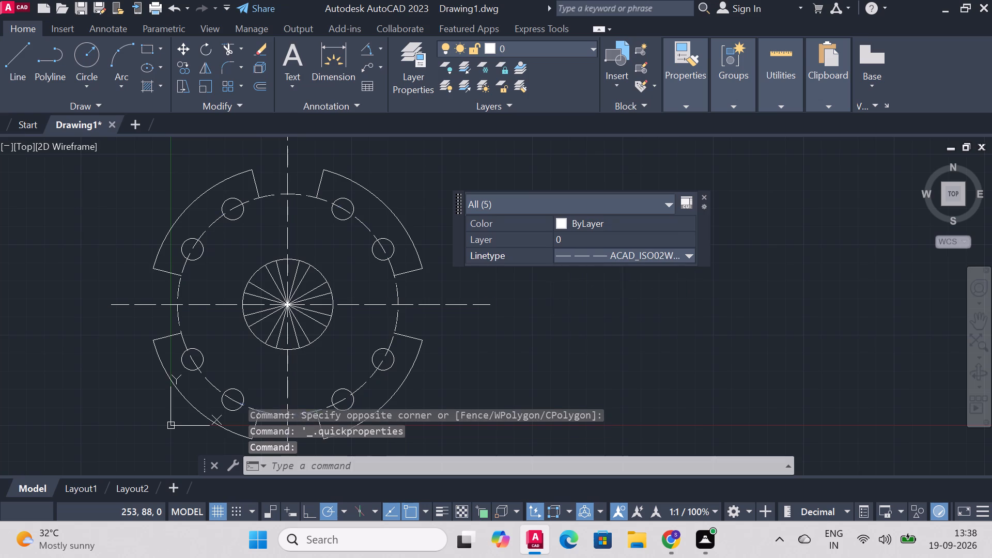
scroll(468, 323, down, 4)
scroll(439, 339, up, 4)
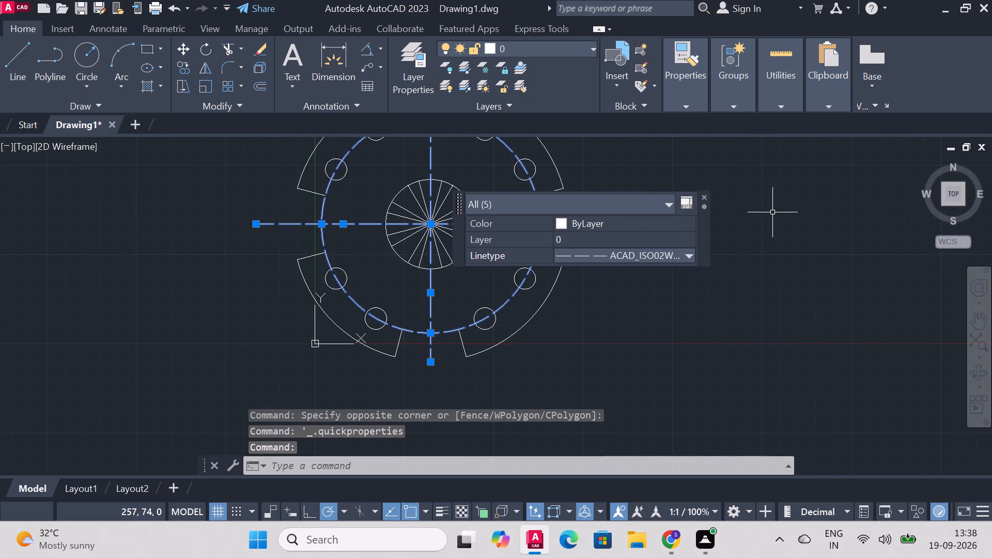
click(705, 198)
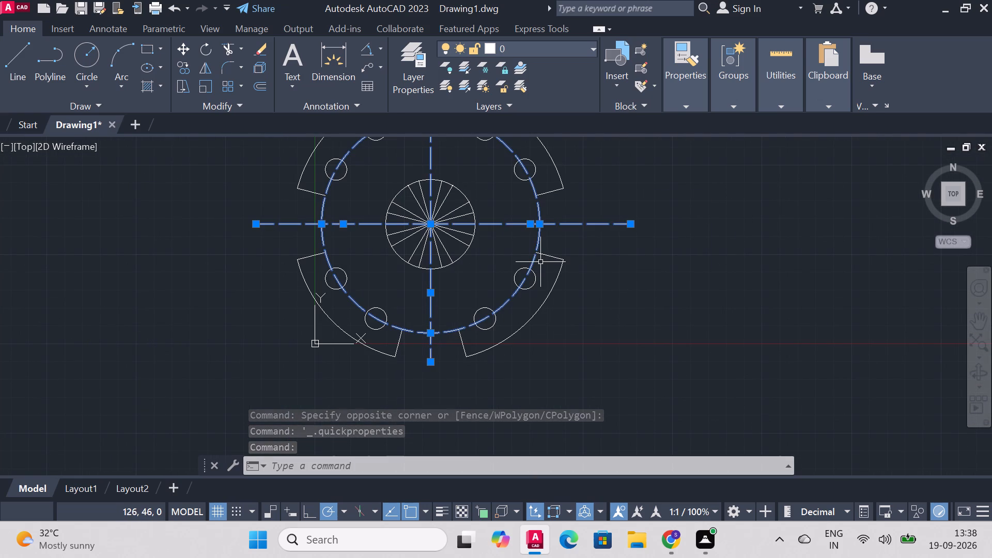
Trim away all the remaining angled radial lines inside the central 50-diameter circle, keeping the horizontal and vertical centrelines.
scroll(448, 175, up, 1)
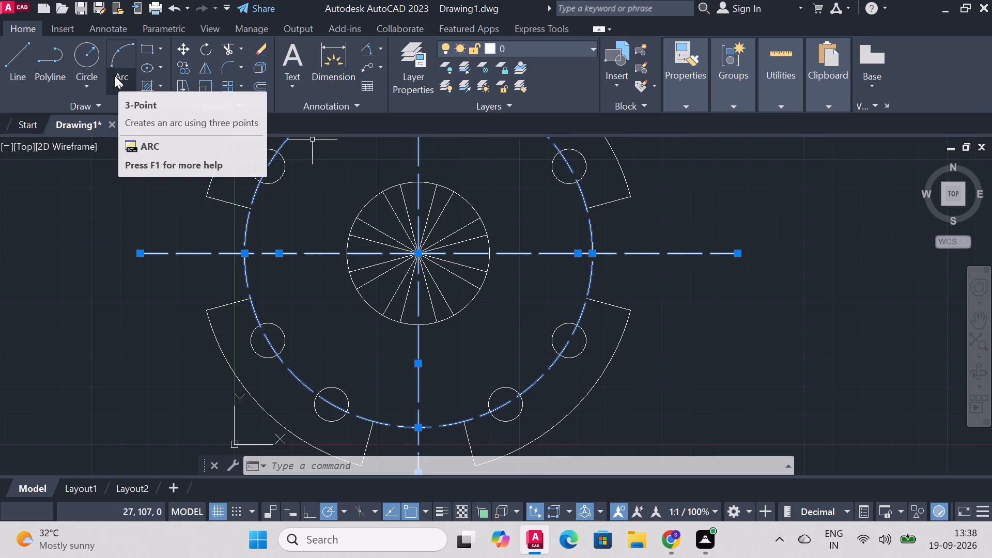
click(227, 48)
drag(411, 204, 394, 220)
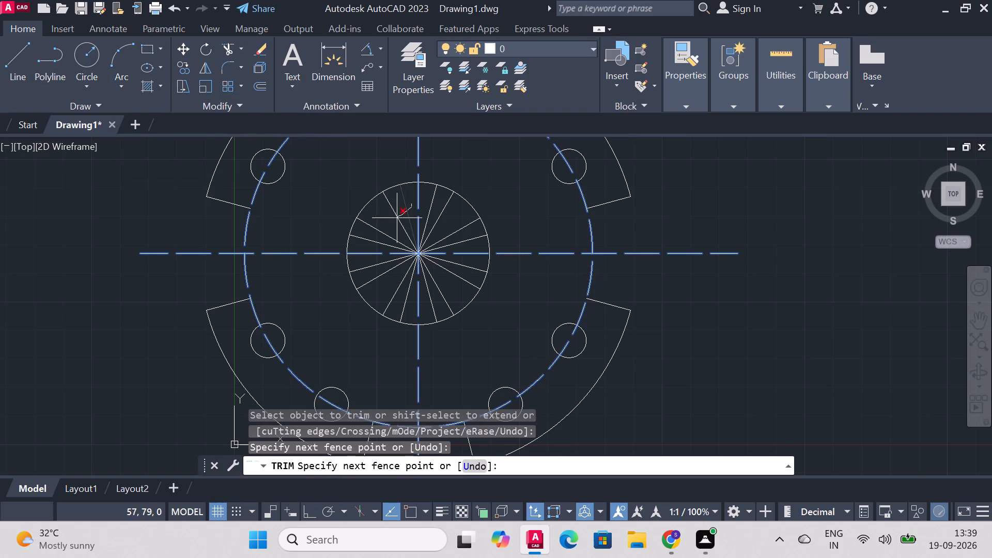
drag(394, 220, 368, 244)
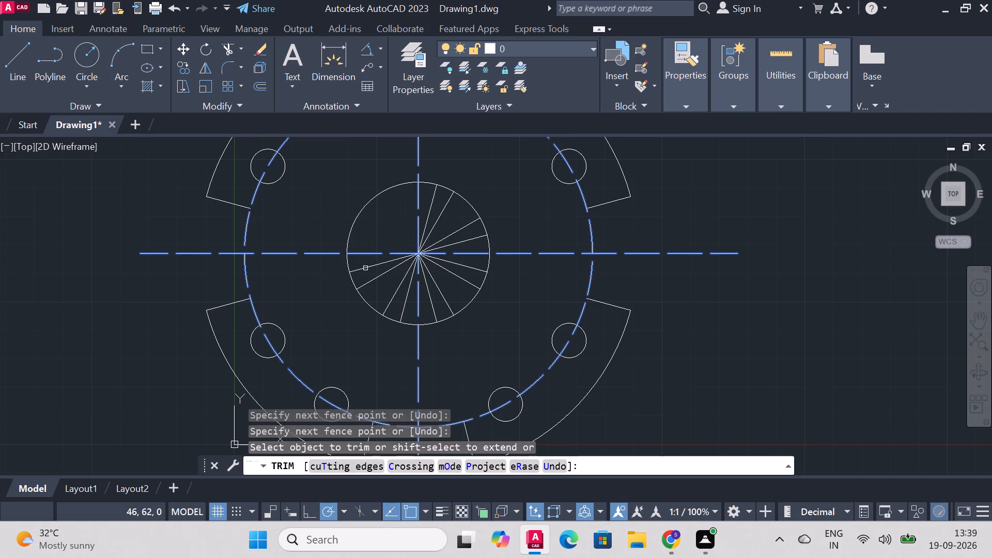
drag(356, 263, 408, 296)
drag(426, 300, 470, 270)
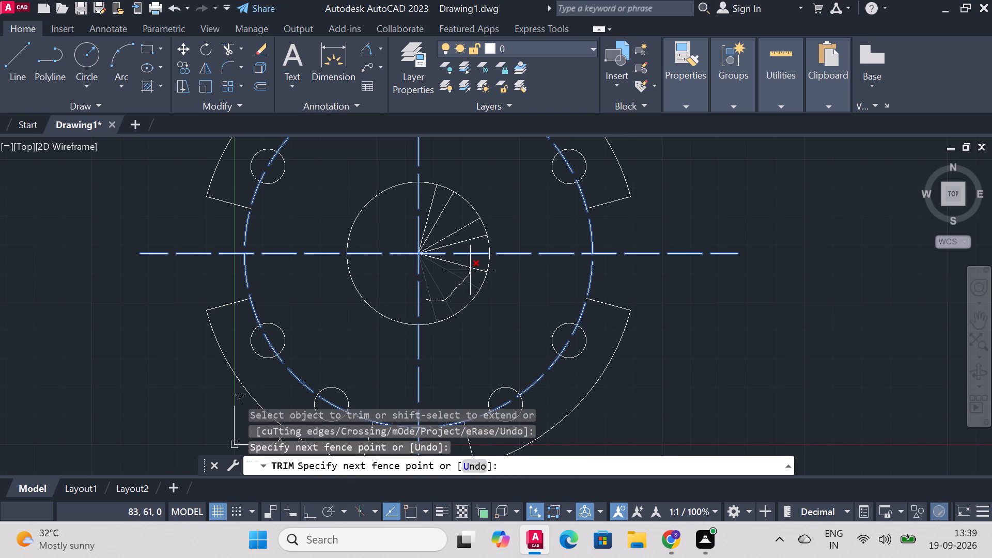
drag(470, 270, 469, 268)
drag(468, 249, 468, 225)
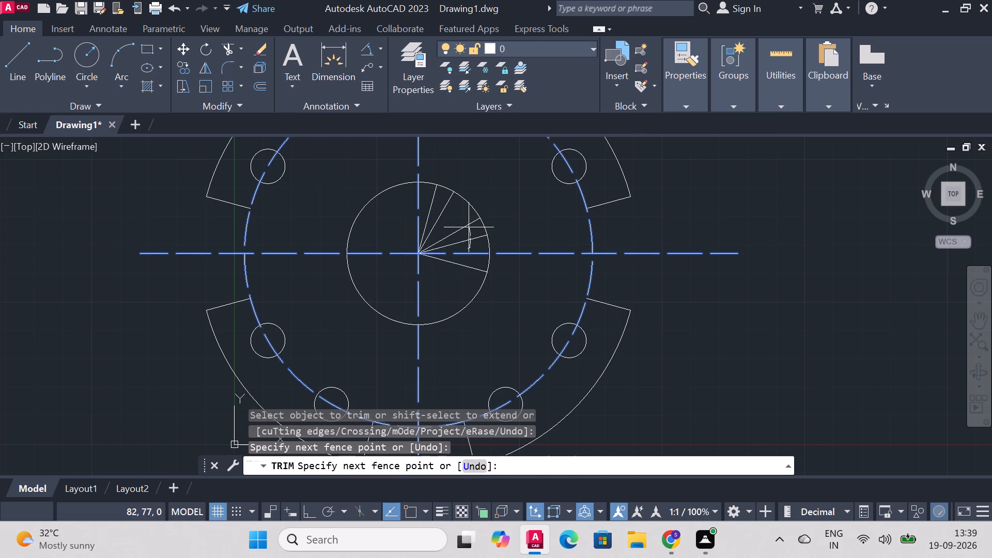
drag(468, 225, 432, 200)
click(459, 268)
click(463, 263)
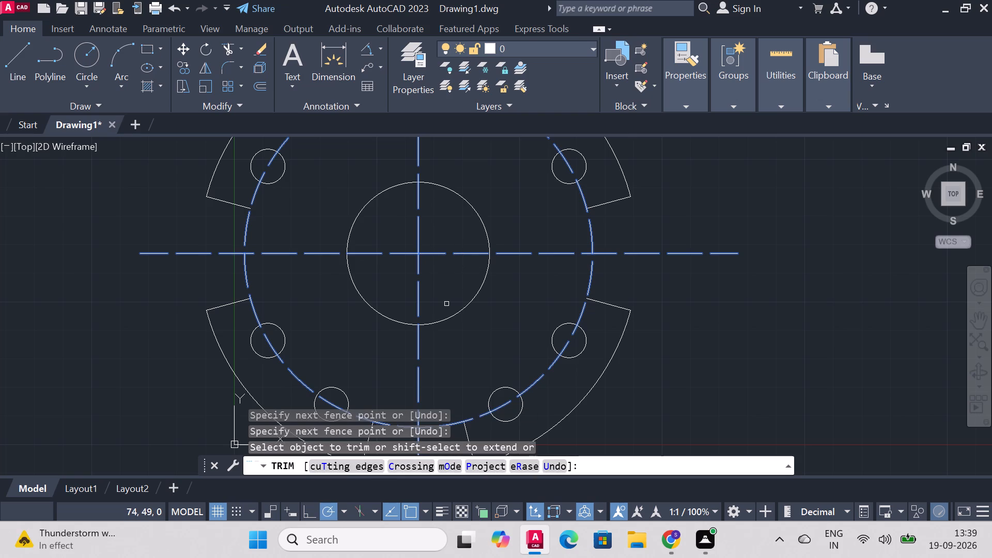
scroll(680, 236, down, 3)
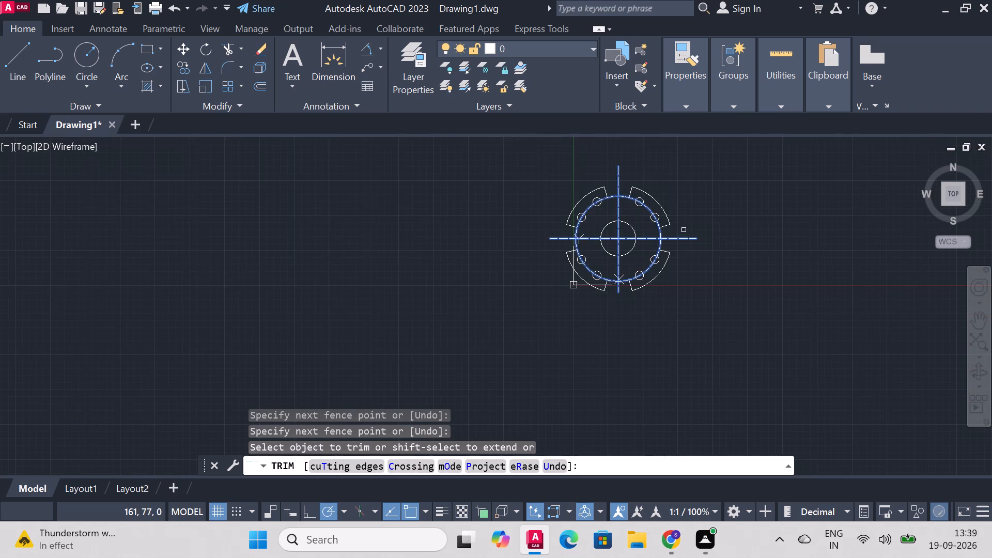
scroll(659, 179, up, 1)
right_click(771, 219)
click(800, 228)
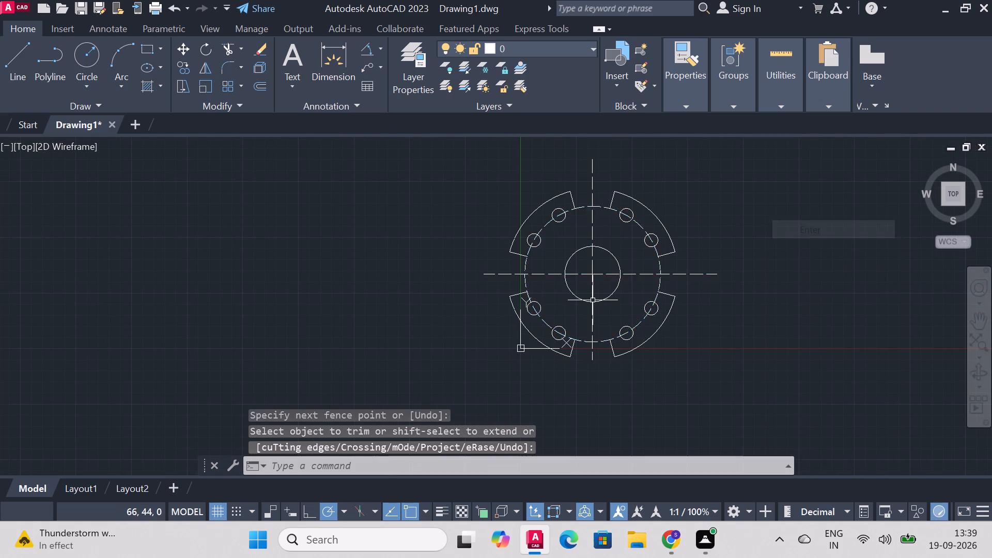
Draw a line about 38 units long at 45° from the part's centre, with polar tracking at 15° increments.
scroll(593, 300, up, 1)
click(13, 60)
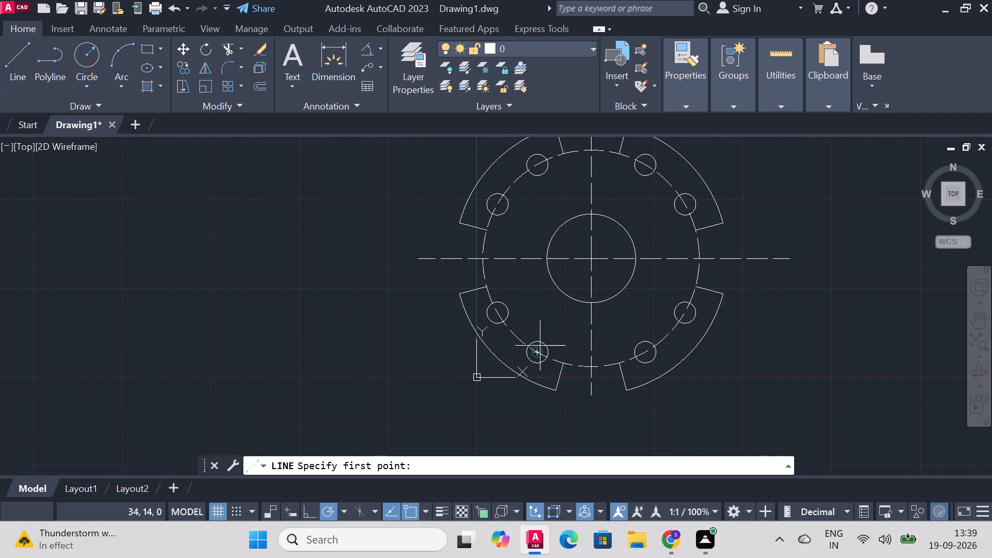
click(339, 514)
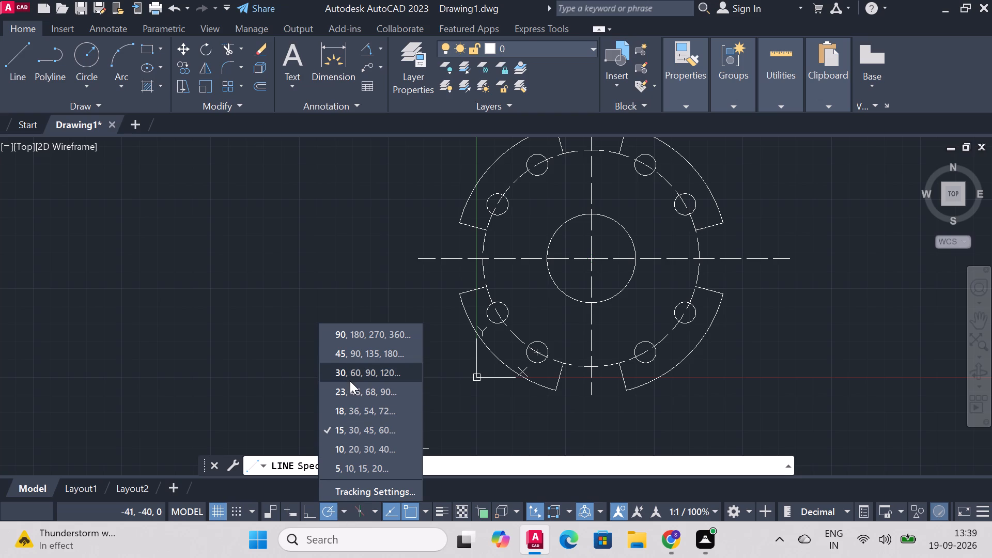
click(369, 427)
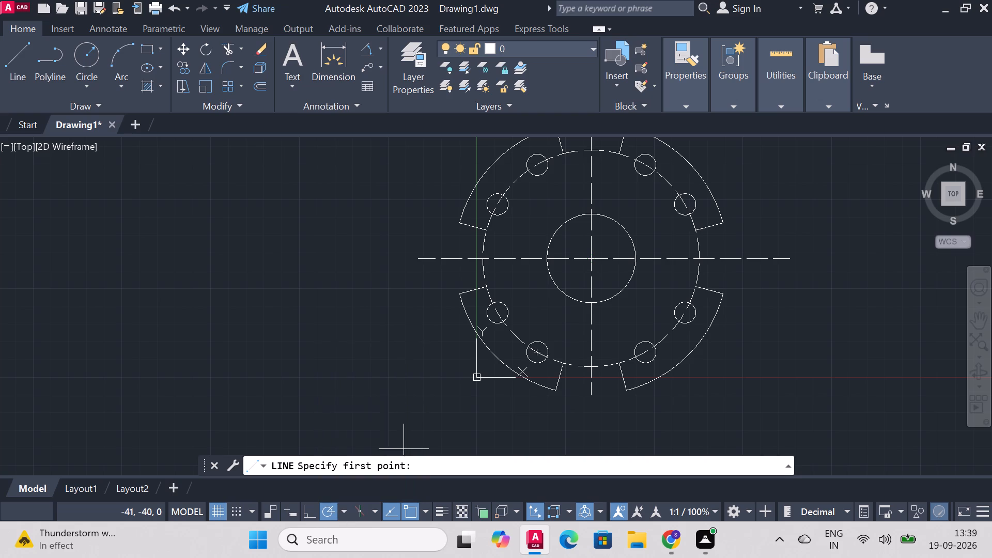
scroll(713, 246, down, 2)
scroll(755, 177, up, 2)
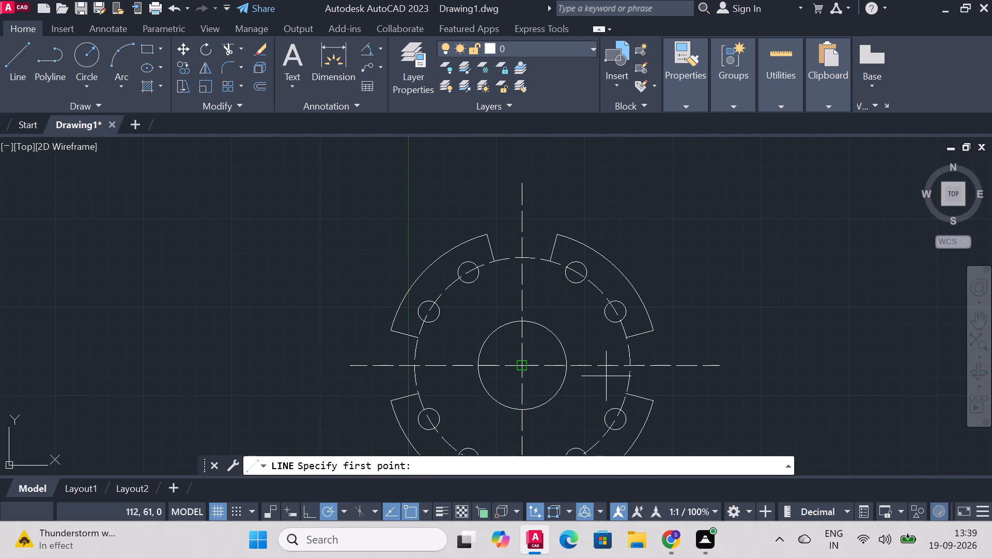
click(522, 367)
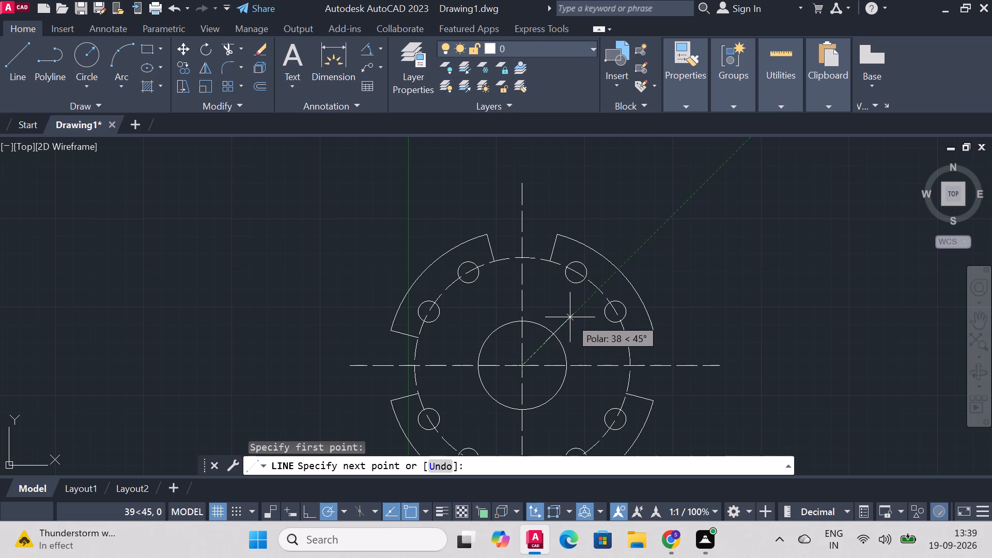
click(570, 317)
right_click(570, 317)
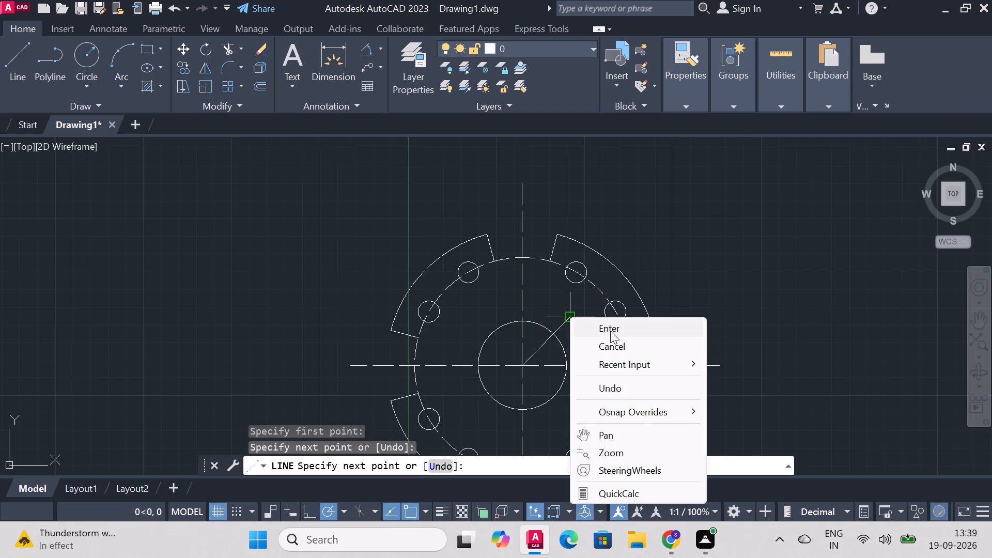
click(610, 331)
scroll(533, 459, up, 2)
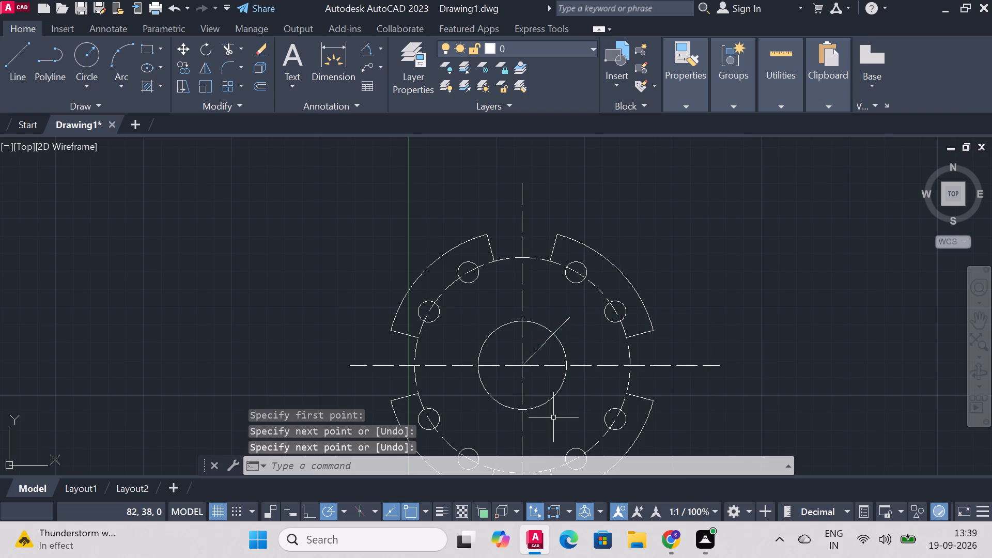
Offset the 45° line by 6 units to both sides.
scroll(553, 417, up, 1)
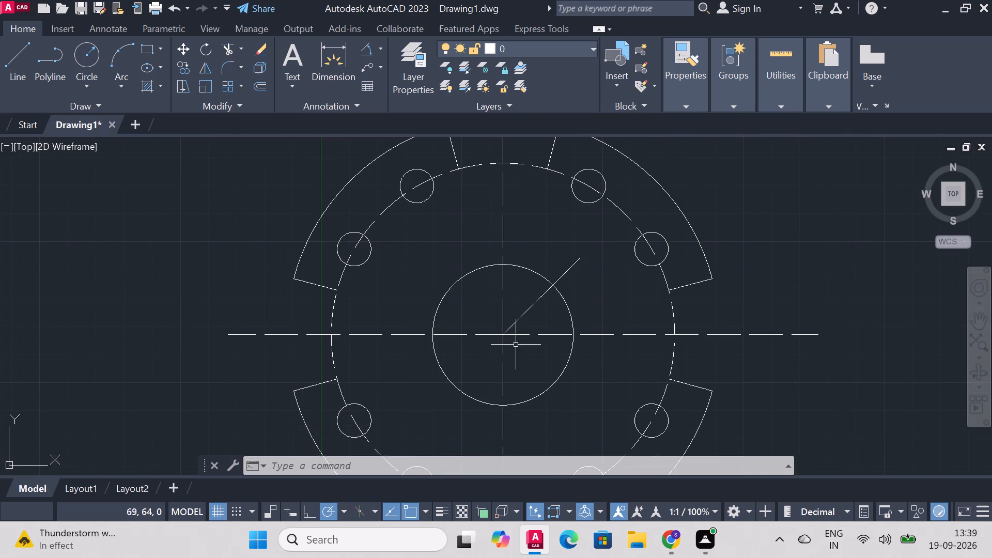
click(524, 315)
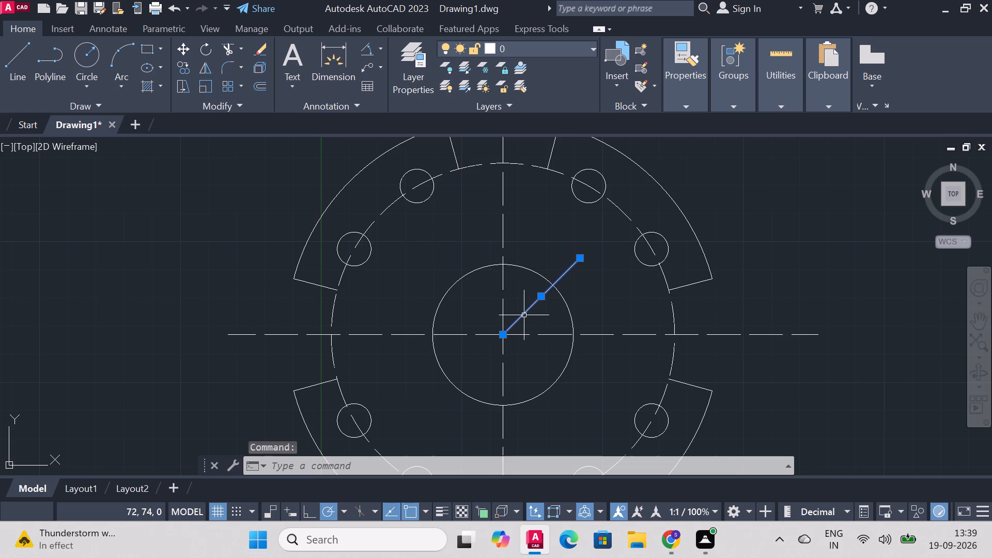
key(o)
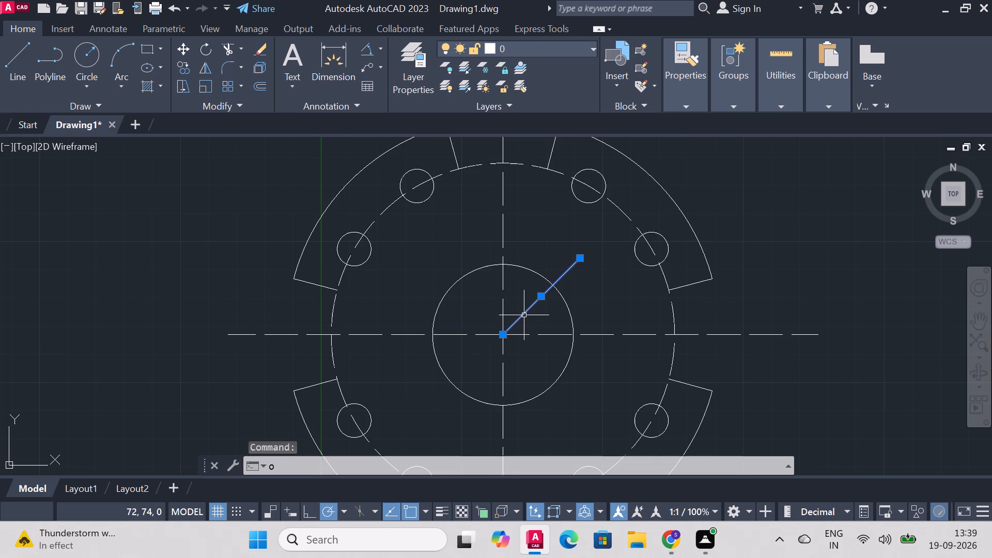
key(Return)
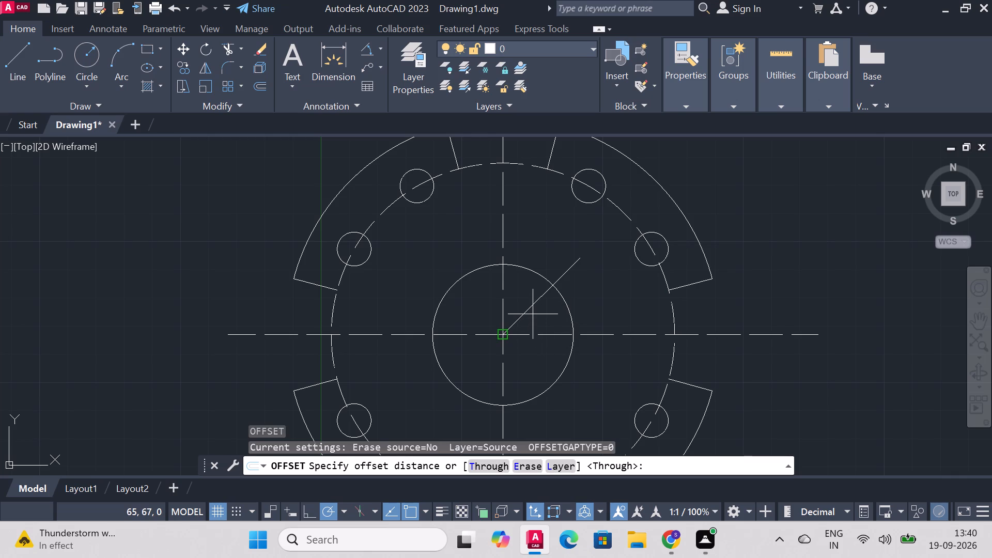
key(6)
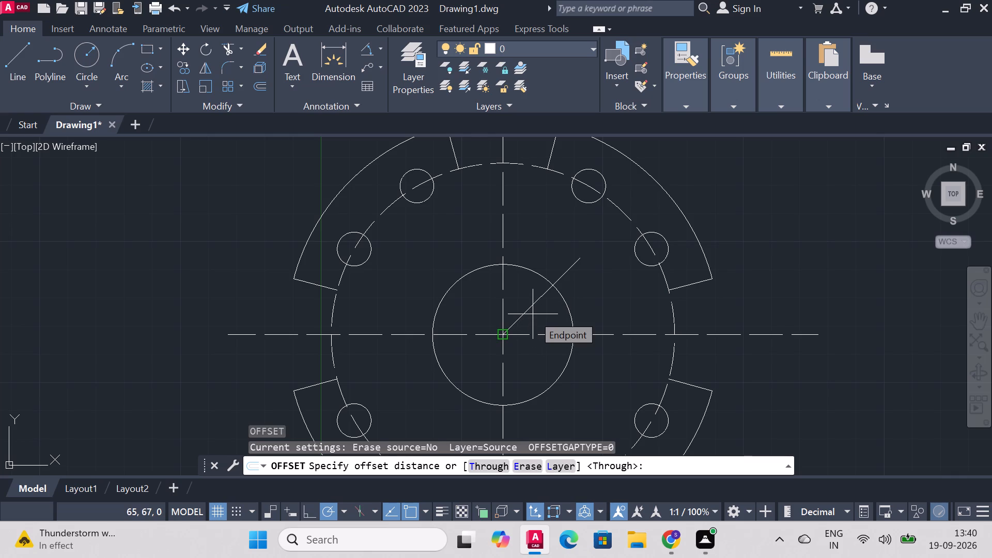
key(Return)
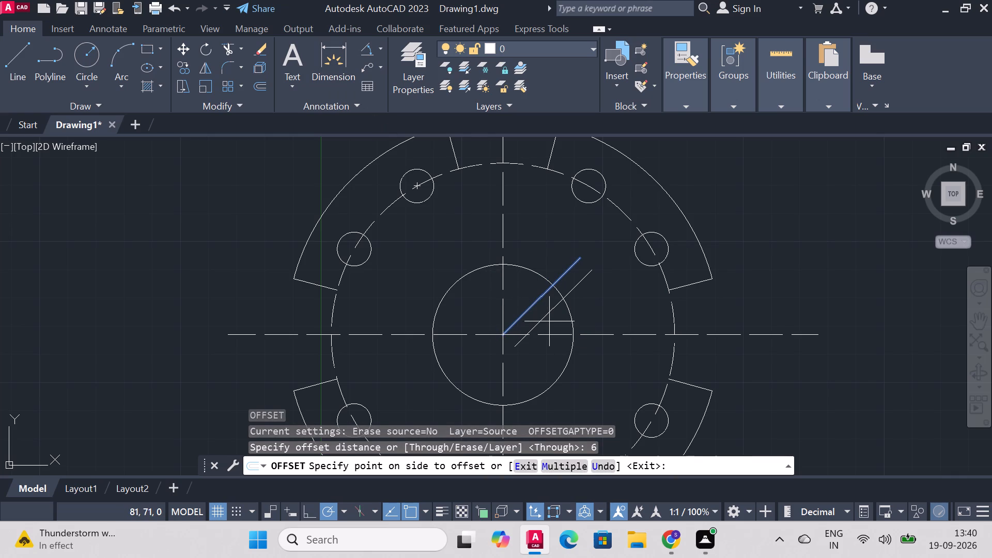
click(550, 316)
click(533, 304)
click(529, 298)
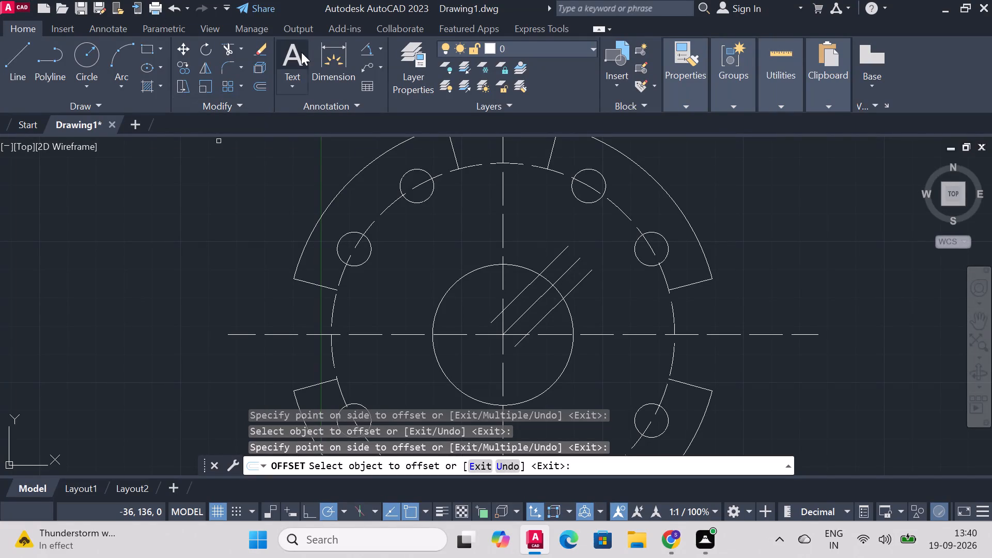
Trim away the portions of all three 45° lines inside the central circle, including the leftover stub below the horizontal centreline.
click(224, 42)
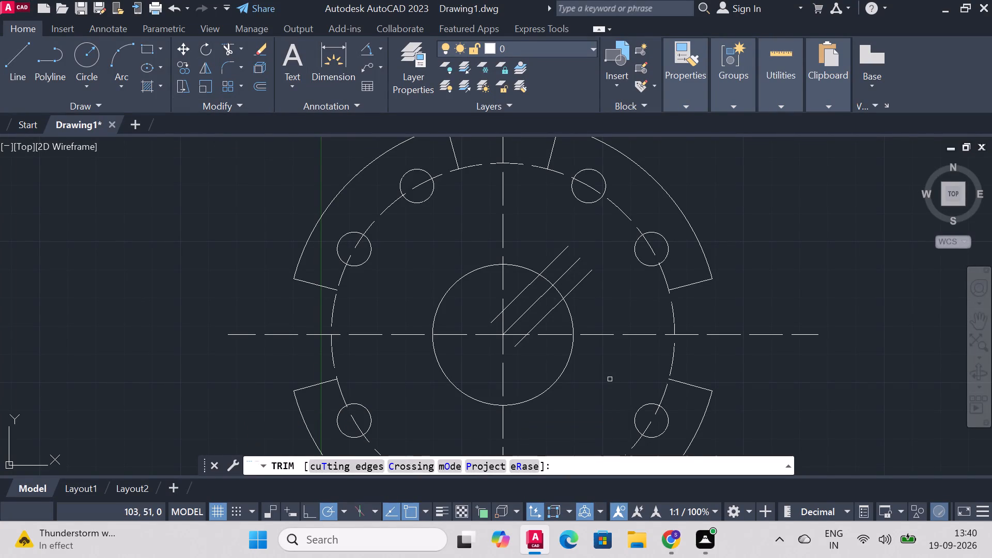
click(520, 294)
click(496, 318)
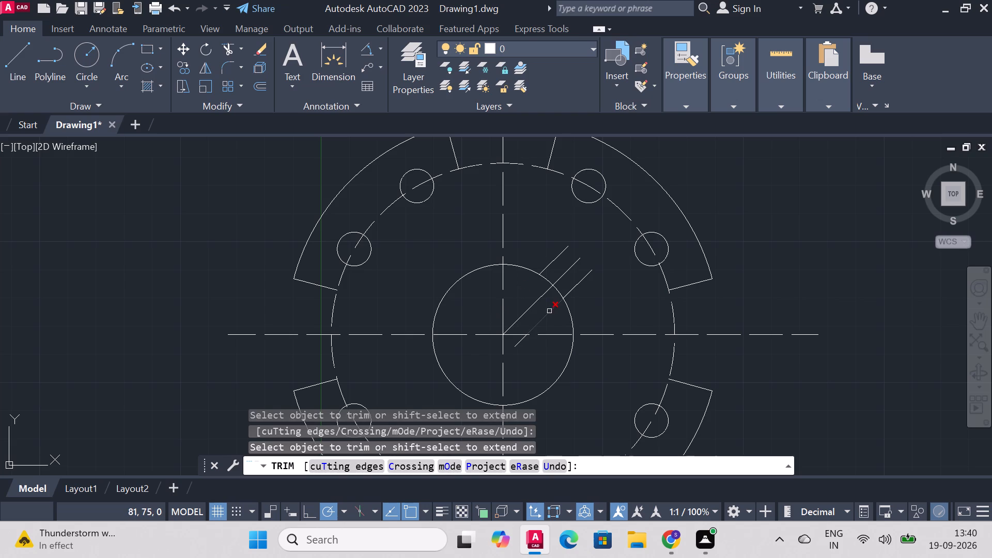
click(529, 310)
click(541, 317)
click(519, 345)
Draw a 6-unit line at 45° from the circle along the upper offset line, continuing about 12 units at 315° to the lower offset line.
scroll(553, 295, down, 1)
scroll(552, 253, up, 2)
click(10, 65)
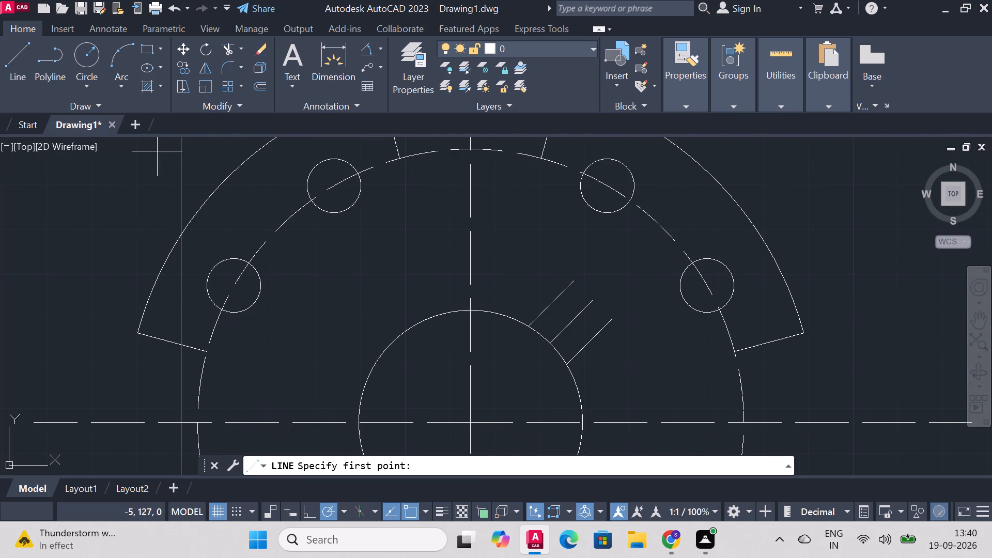
click(532, 324)
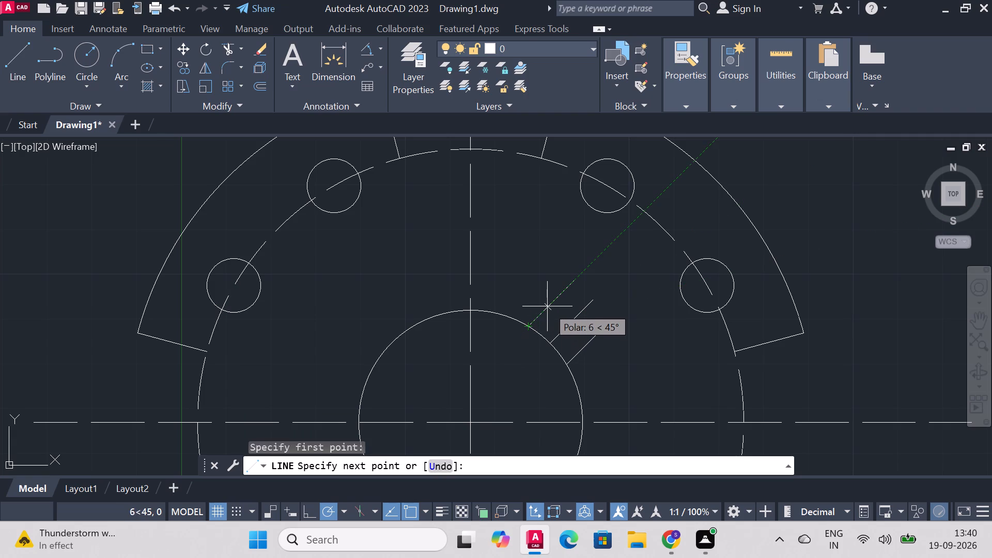
key(6)
key(Return)
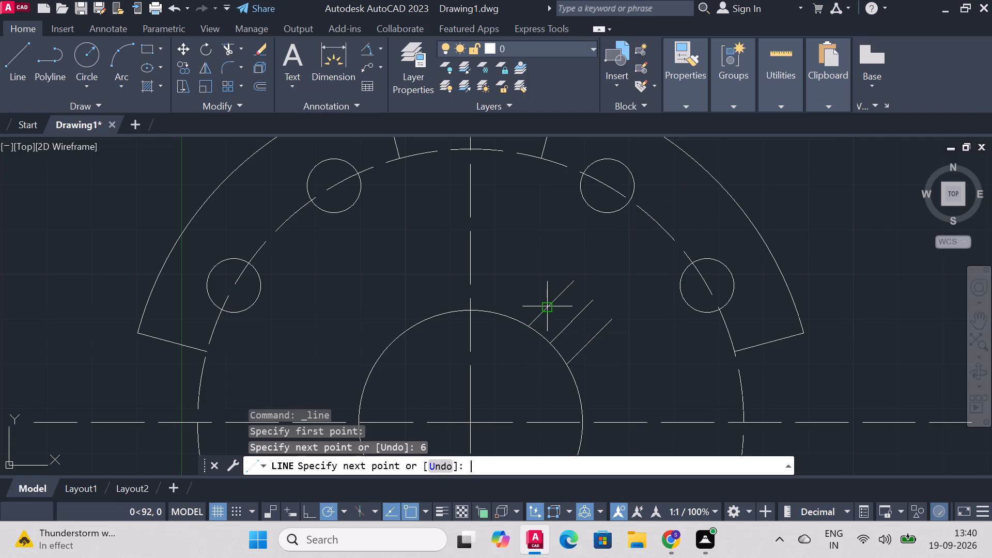
click(586, 343)
right_click(586, 343)
click(650, 145)
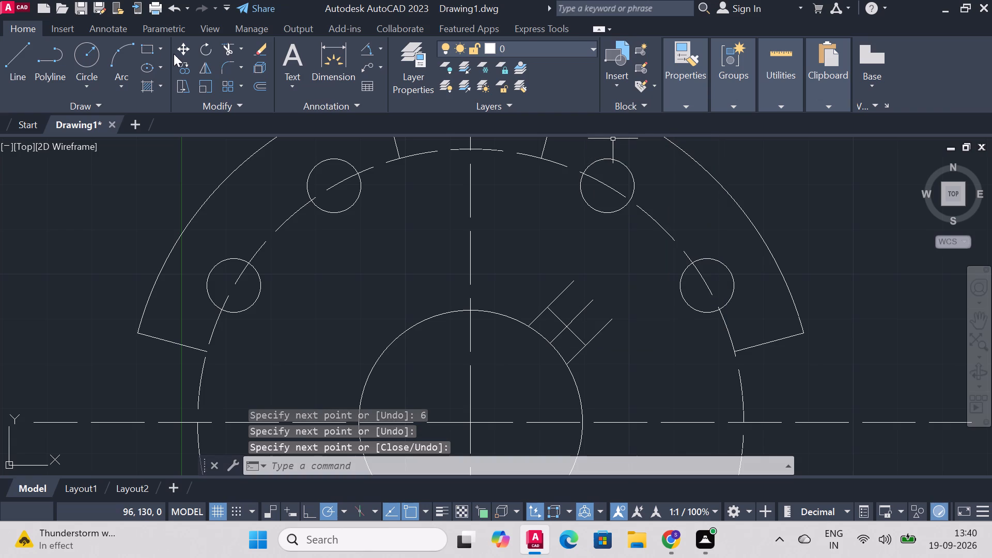
Trim the 45° lines beyond the crossbar, the middle line and the circle's arc between the offset lines, leaving an open rectangular notch.
click(228, 48)
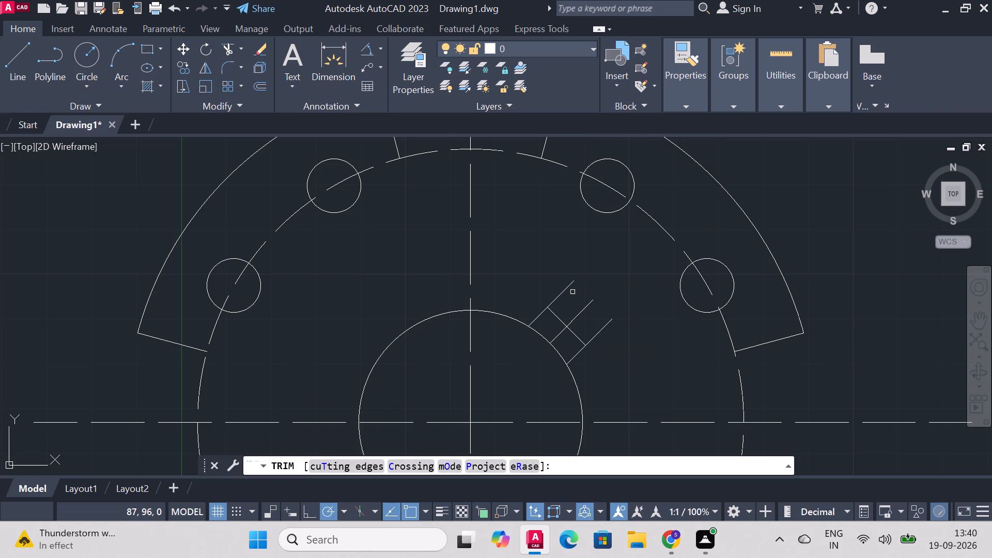
click(563, 291)
click(583, 312)
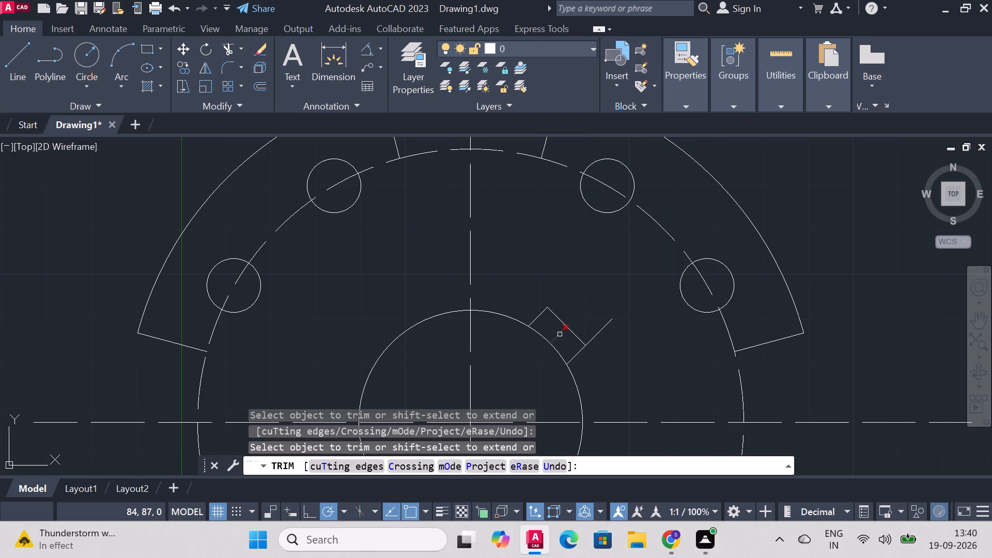
click(560, 334)
click(597, 331)
click(539, 315)
click(541, 338)
Polar-array the notch's three lines around the part's centre with 4 items over 360°.
scroll(434, 253, down, 2)
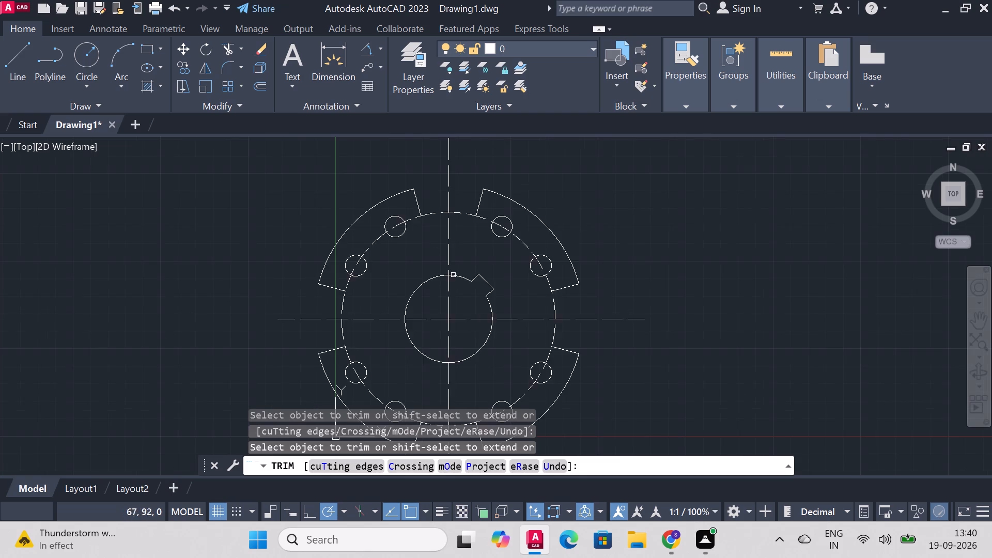
scroll(472, 339, up, 1)
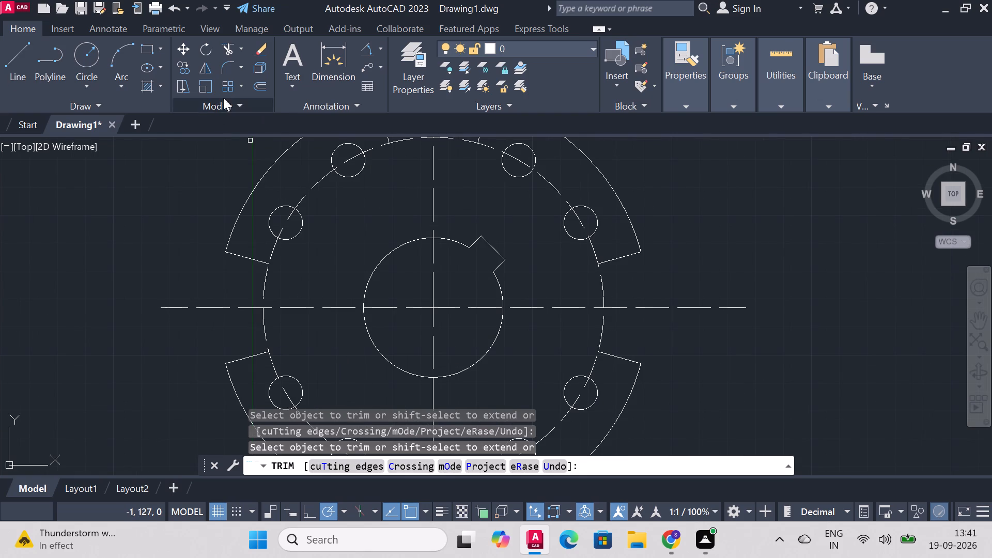
click(238, 88)
click(254, 172)
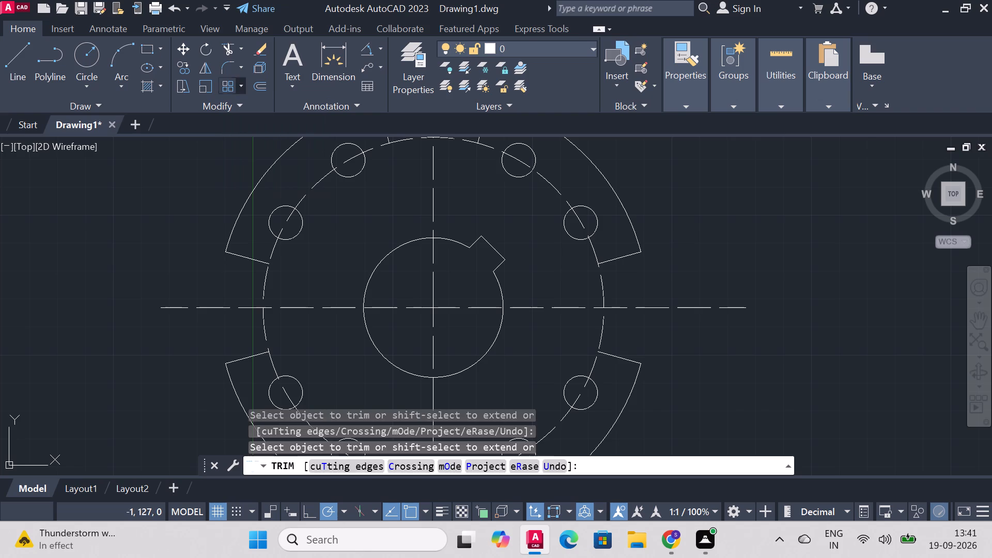
click(499, 266)
click(496, 250)
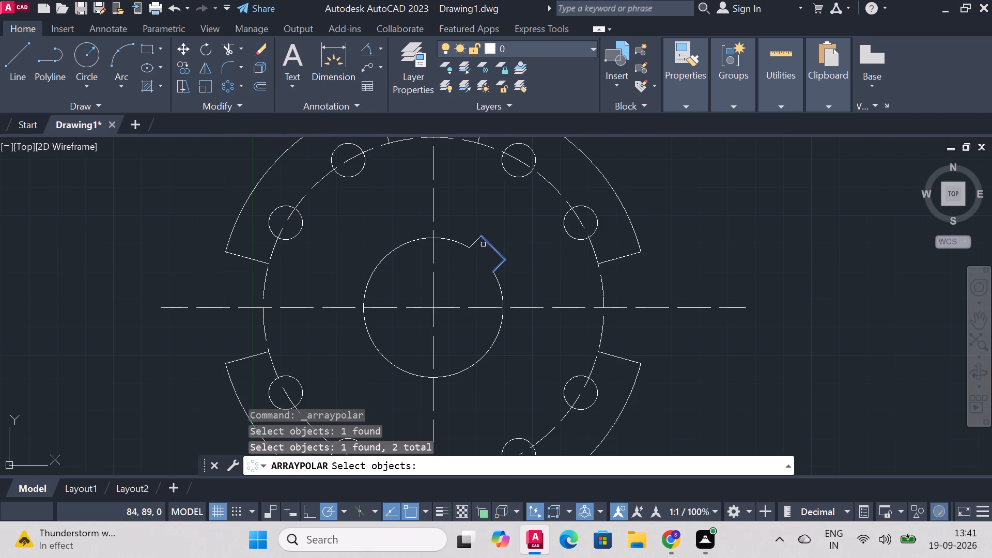
click(475, 244)
right_click(735, 226)
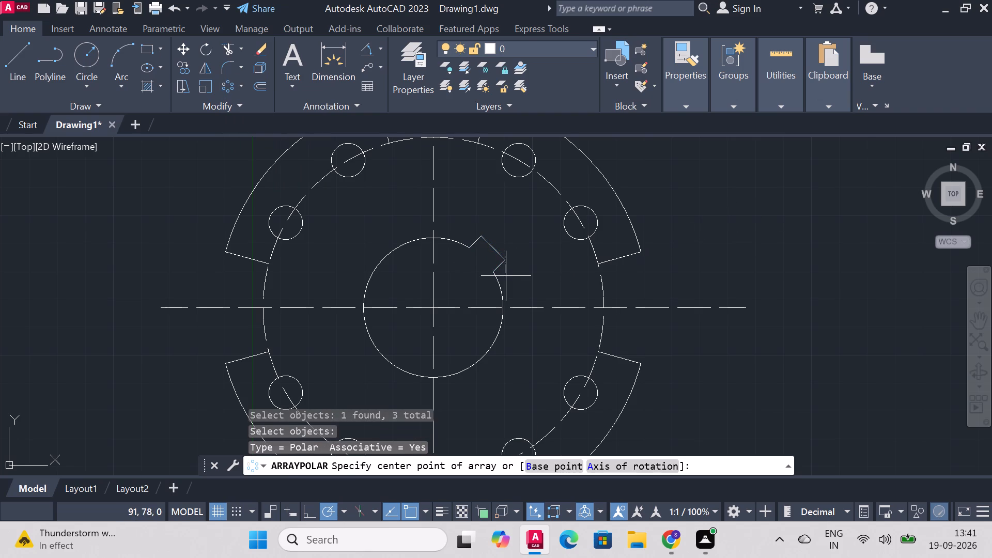
click(433, 307)
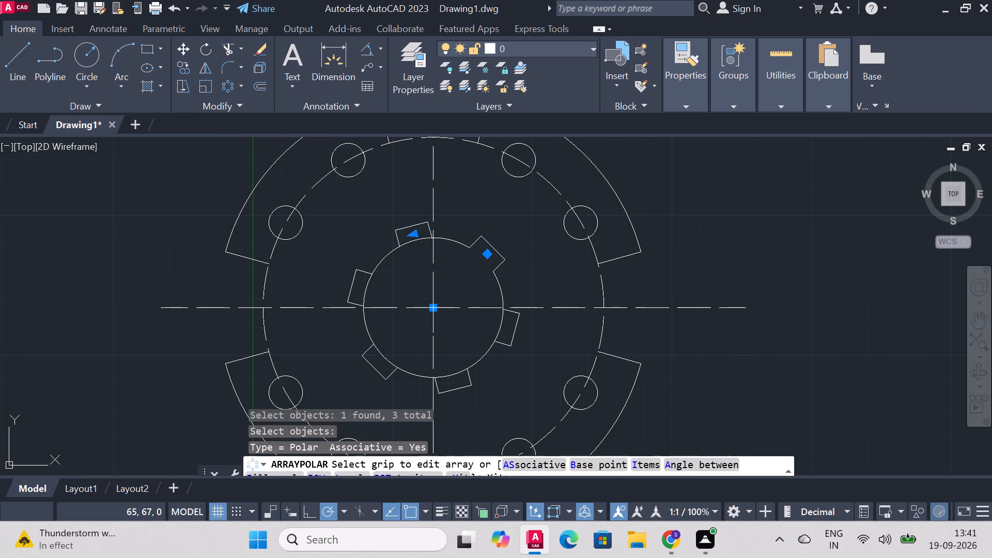
click(172, 51)
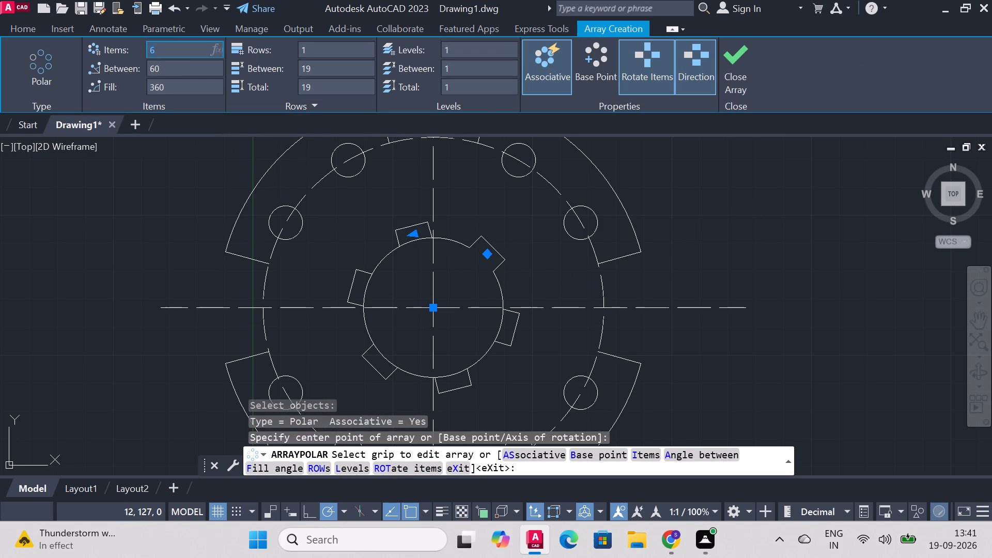
key(BackSpace)
key(4)
key(Return)
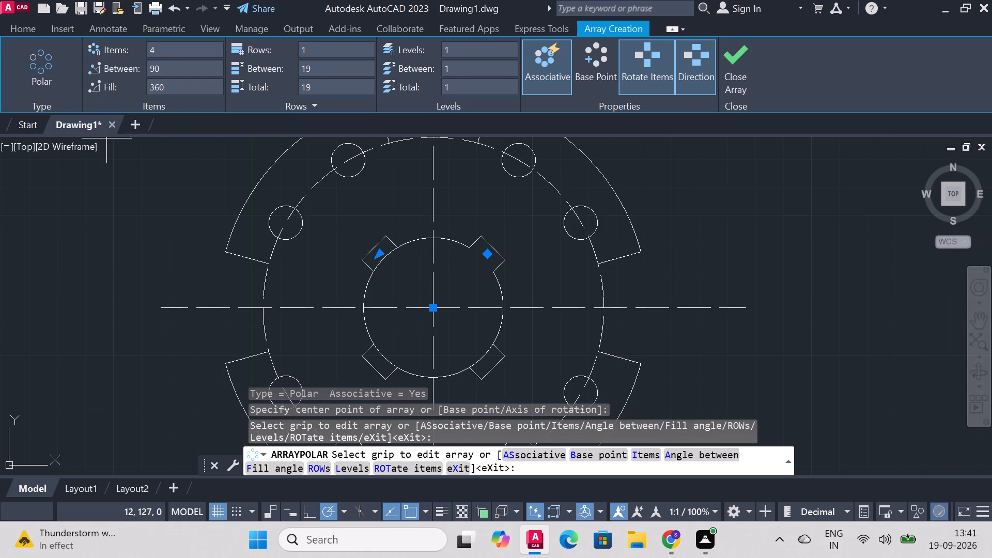
click(722, 67)
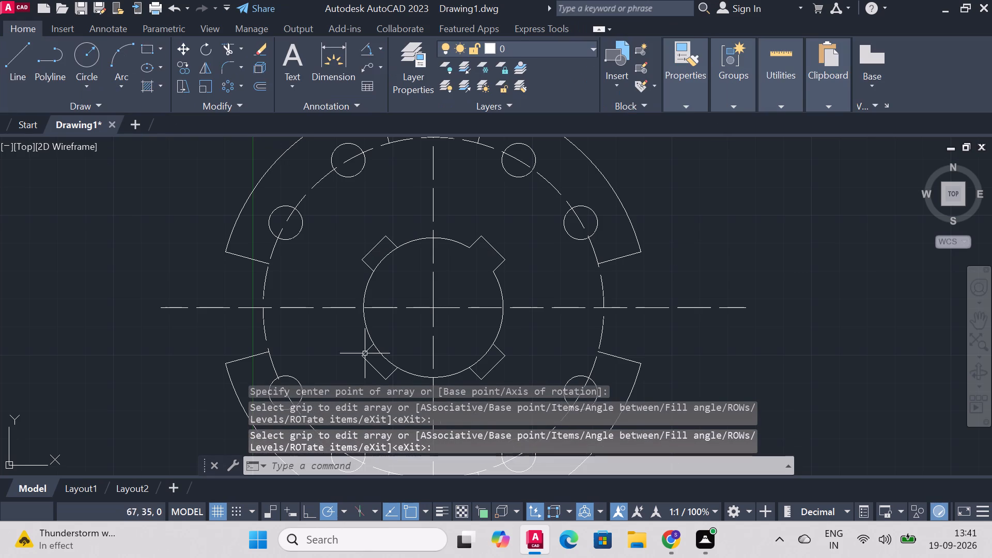
Trim the central circle's arcs across the three newly arrayed notches.
click(226, 54)
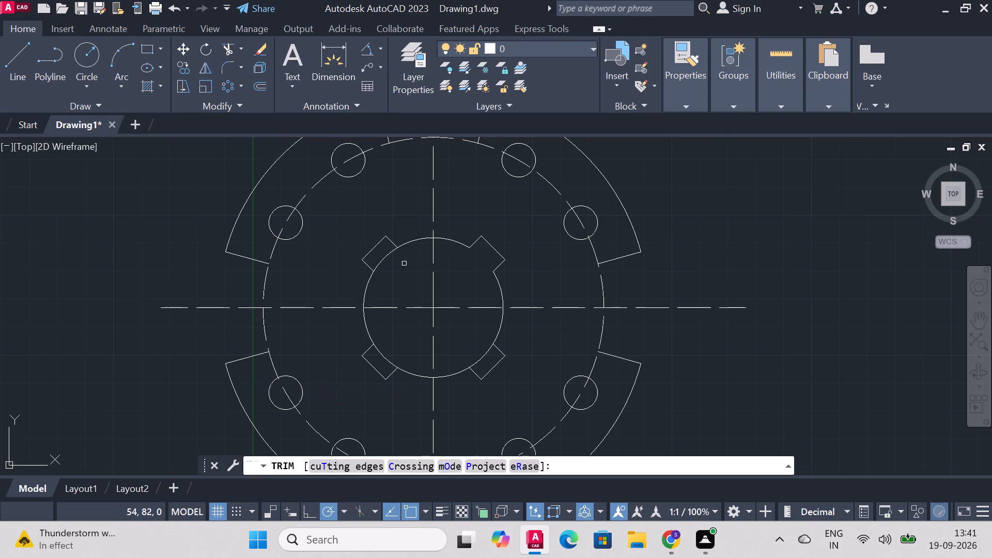
click(384, 256)
click(383, 353)
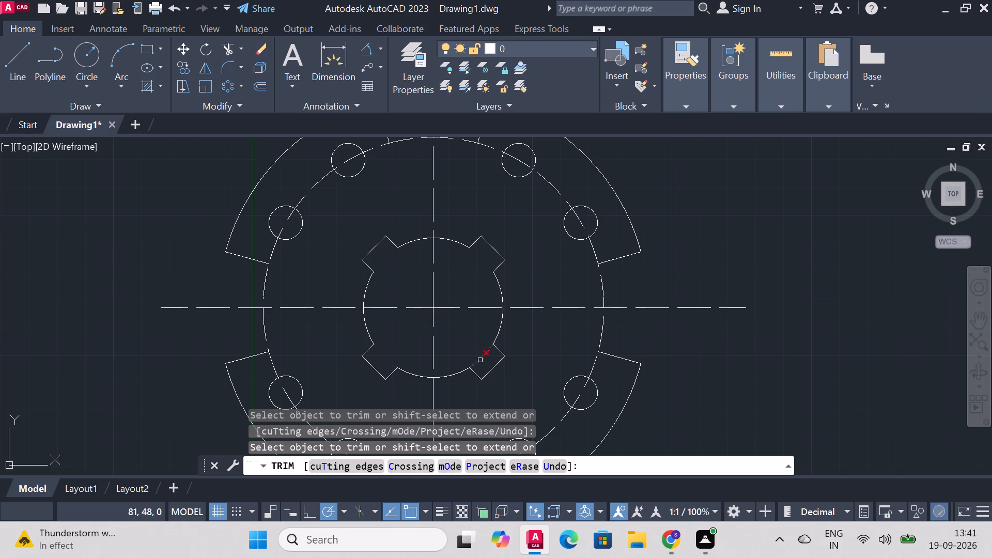
click(484, 360)
right_click(824, 191)
click(857, 199)
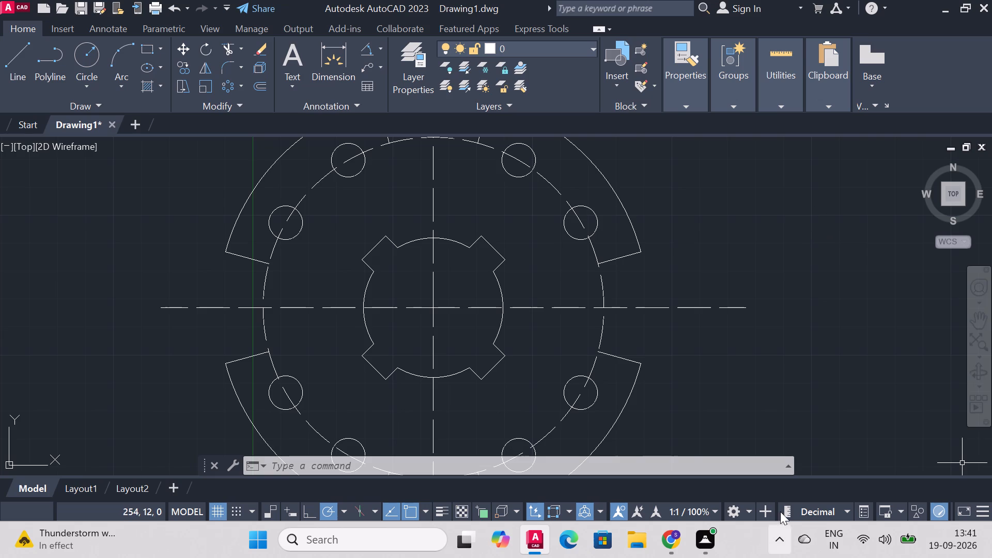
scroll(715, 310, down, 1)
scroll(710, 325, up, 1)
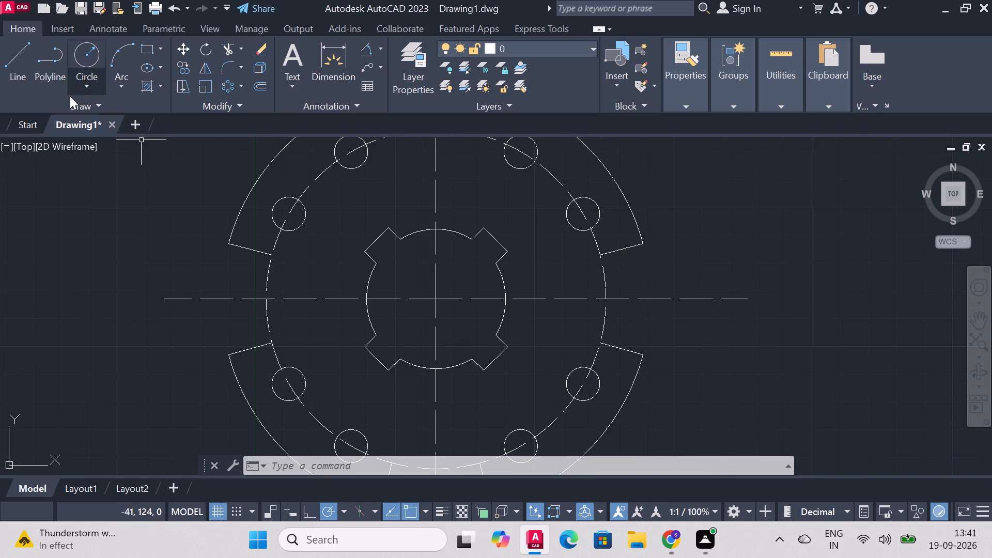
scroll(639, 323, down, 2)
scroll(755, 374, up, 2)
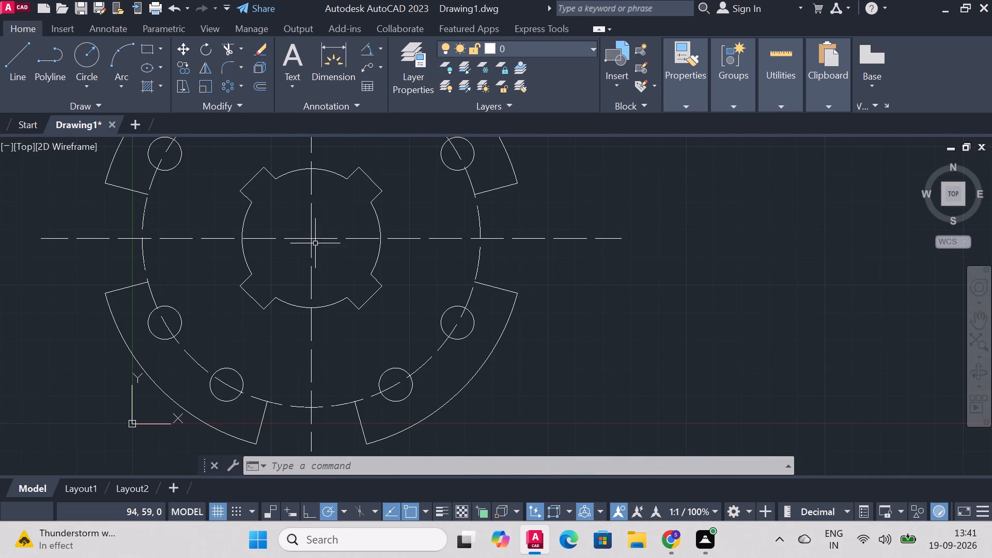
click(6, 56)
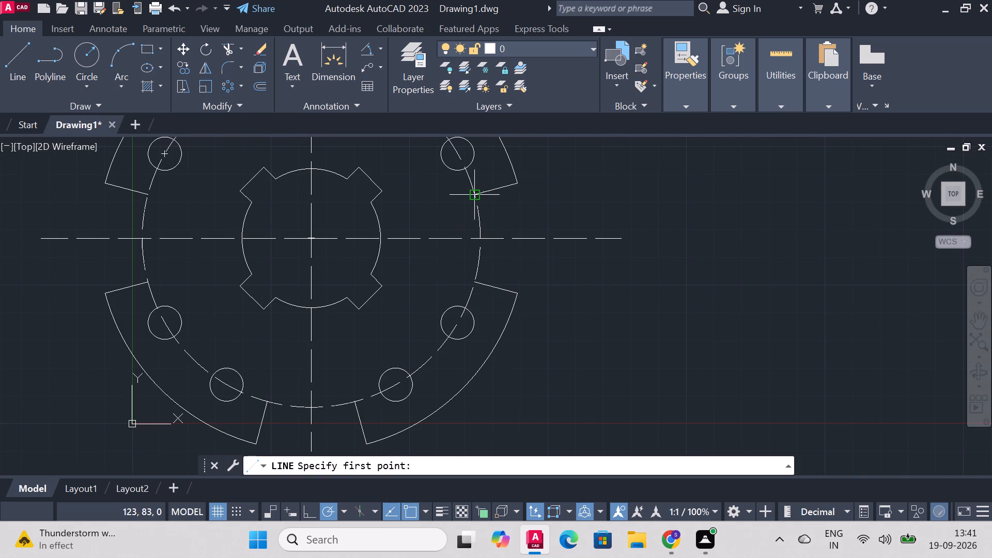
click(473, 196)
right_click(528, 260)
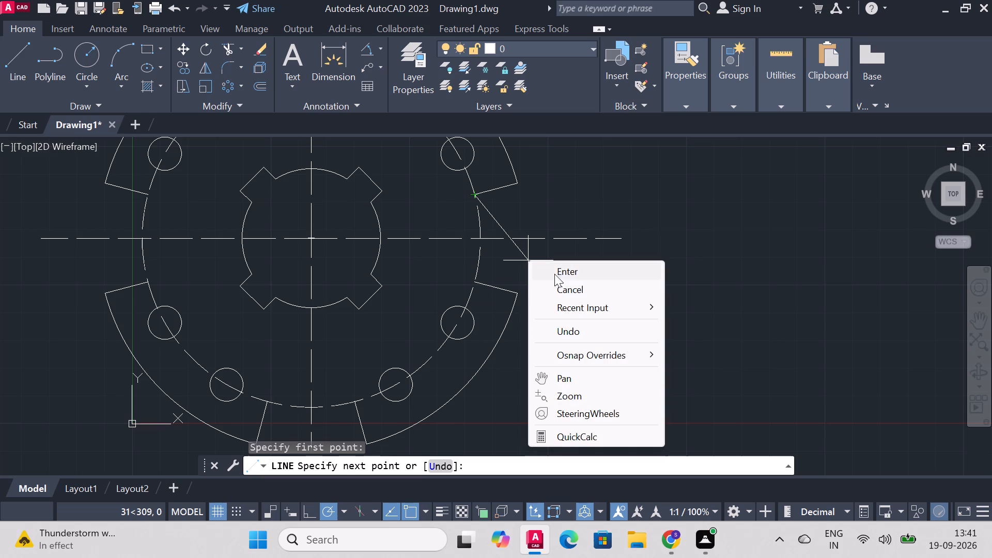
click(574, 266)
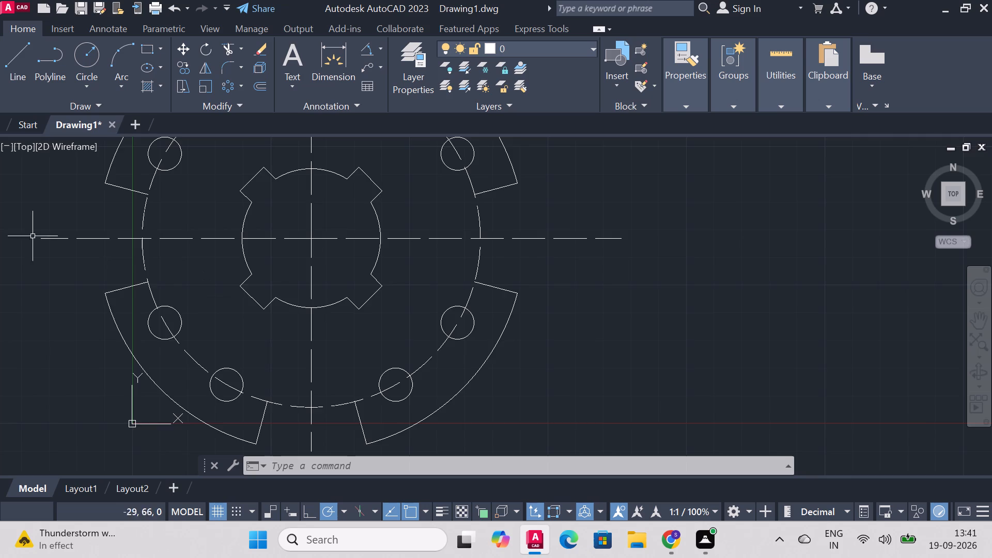
Delete the dashed pitch circle that runs through the eight holes.
scroll(10, 227, down, 2)
scroll(11, 197, up, 3)
scroll(89, 242, down, 3)
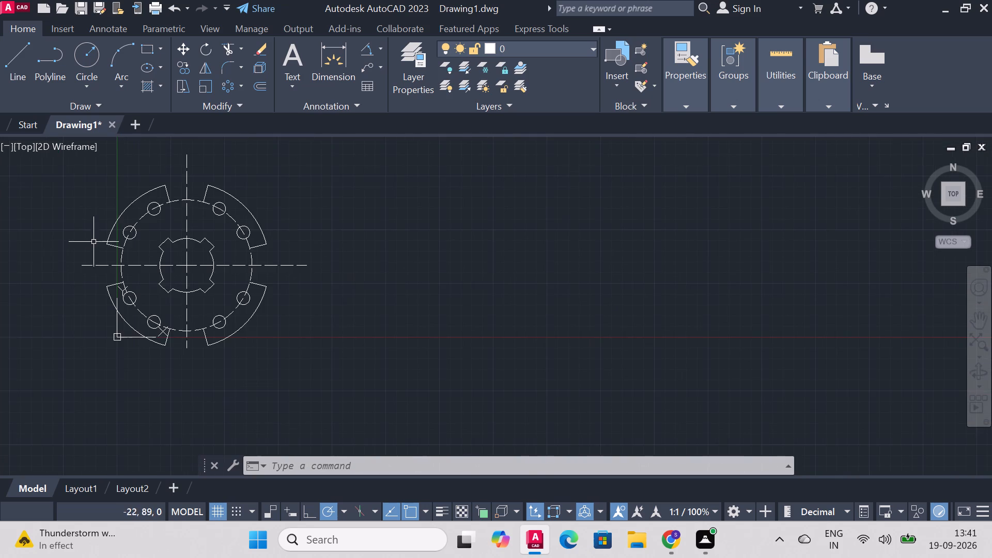
scroll(41, 226, up, 3)
scroll(242, 258, down, 1)
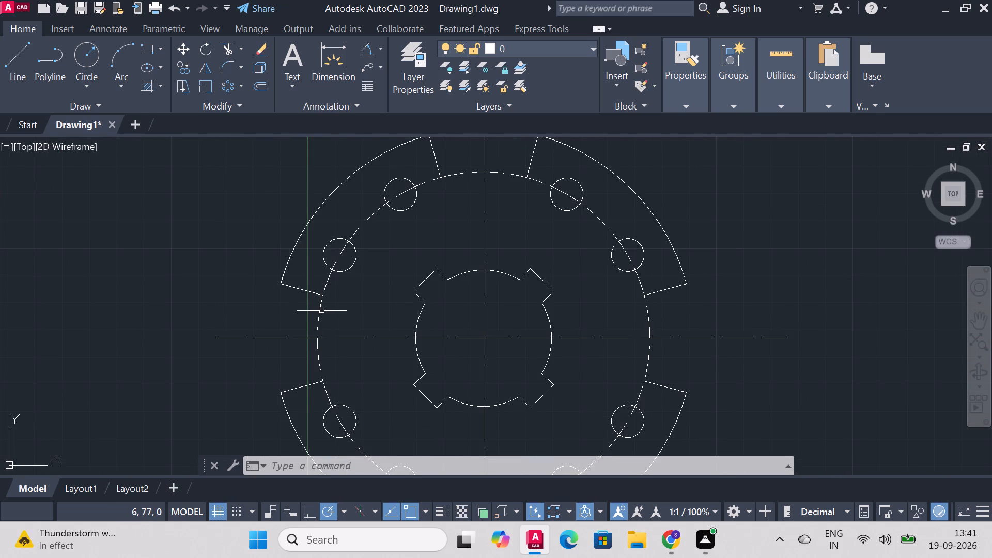
click(321, 310)
key(Delete)
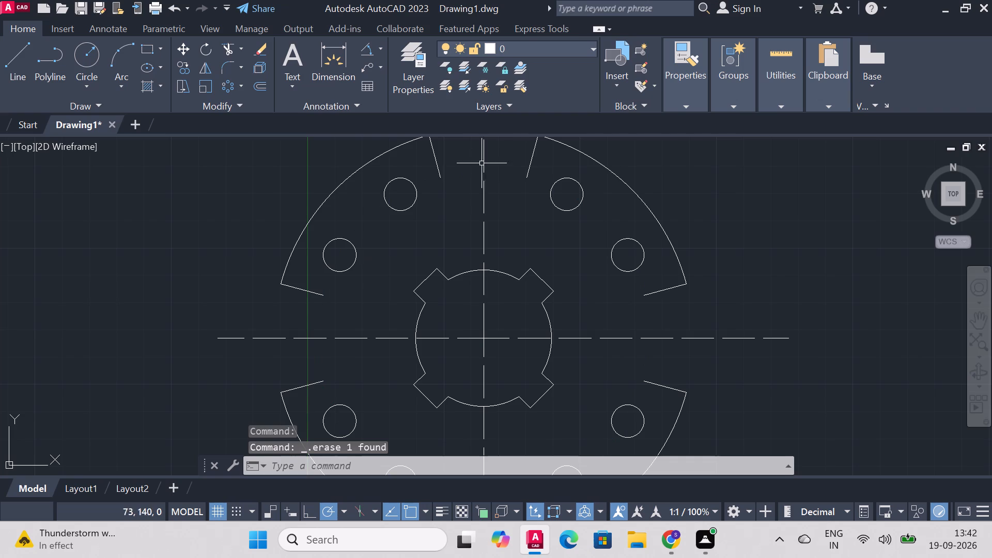
Draw a circle of diameter 122 centred on the intersection of the part's centrelines.
click(97, 62)
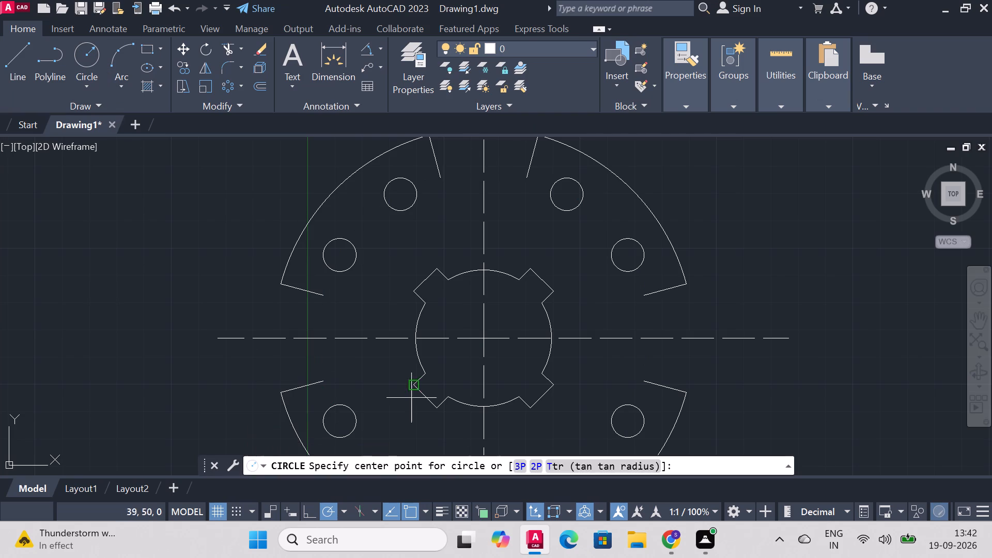
click(483, 334)
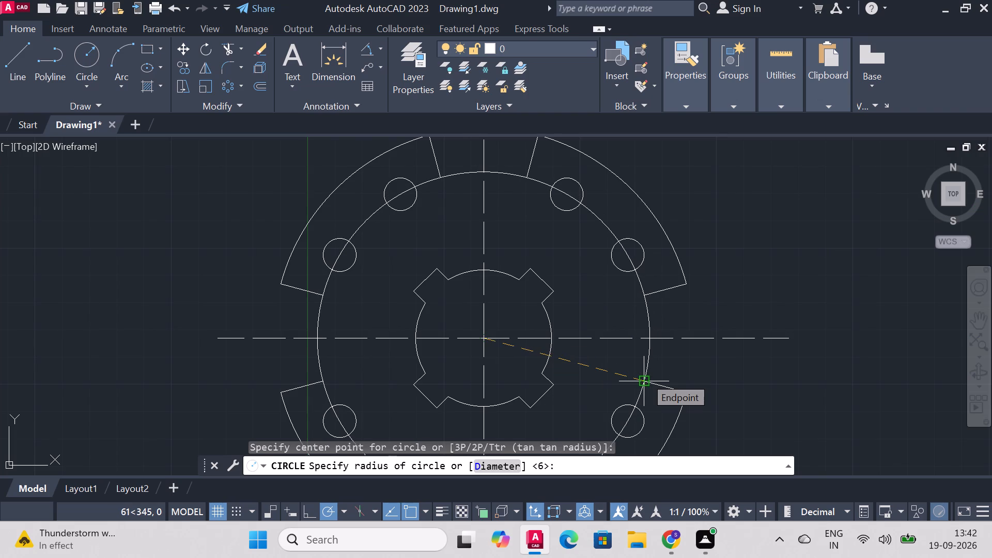
key(d)
key(Return)
text(122)
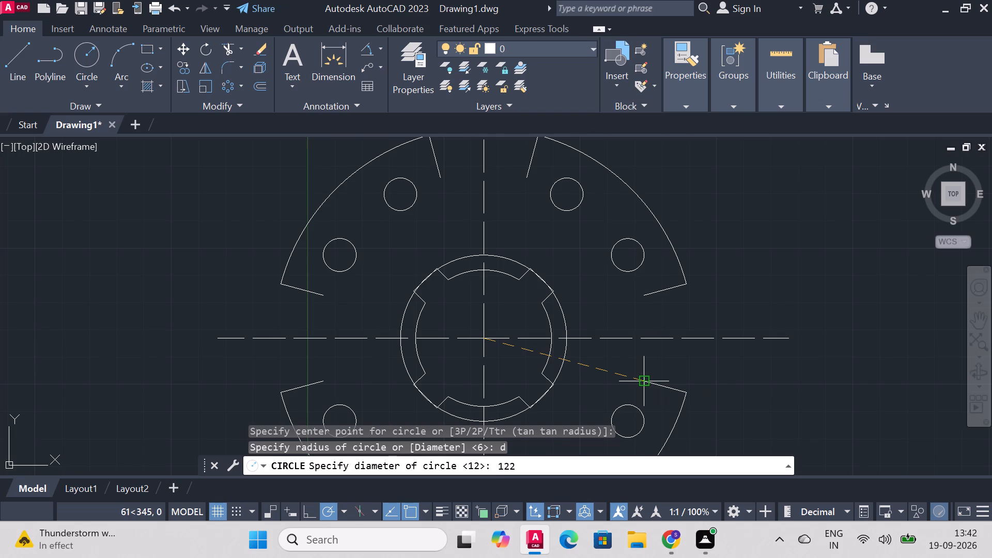
key(Return)
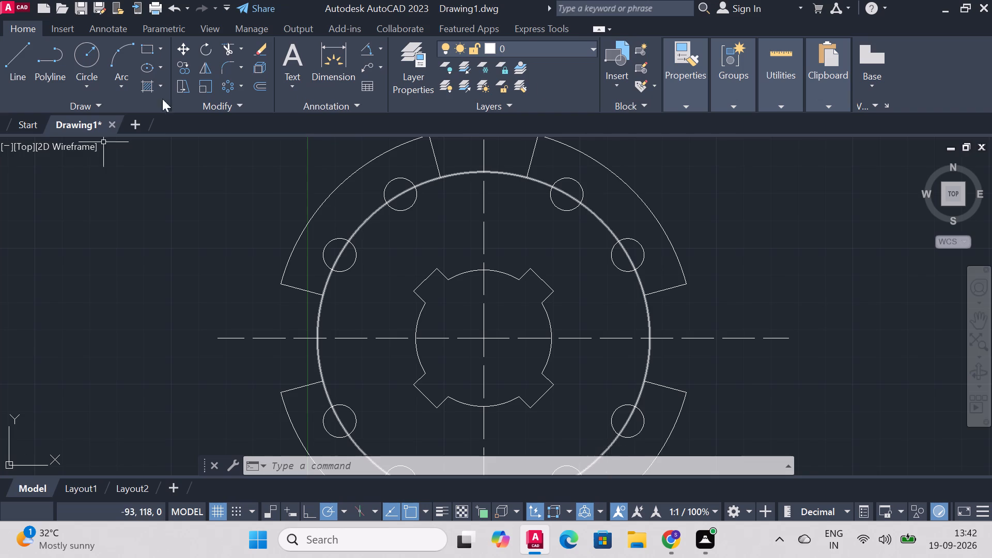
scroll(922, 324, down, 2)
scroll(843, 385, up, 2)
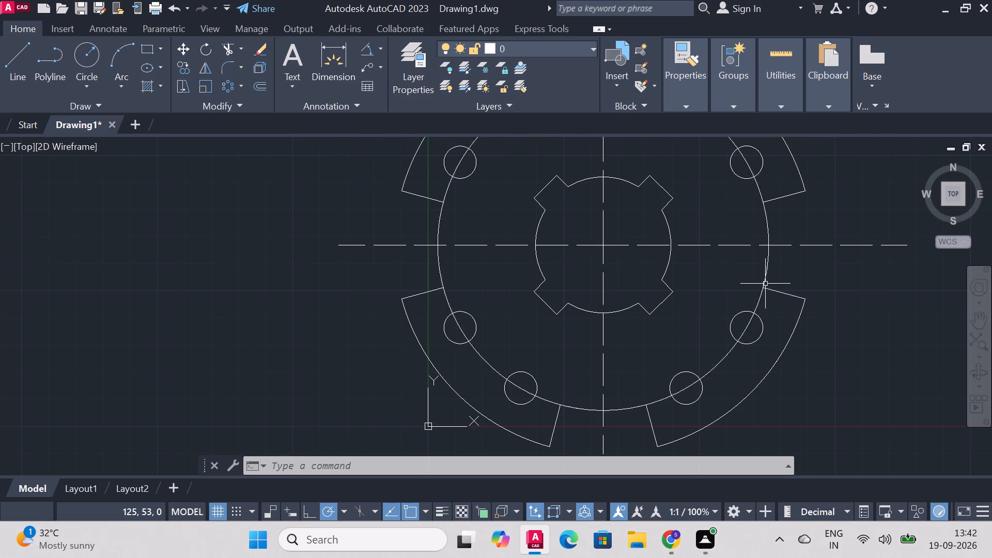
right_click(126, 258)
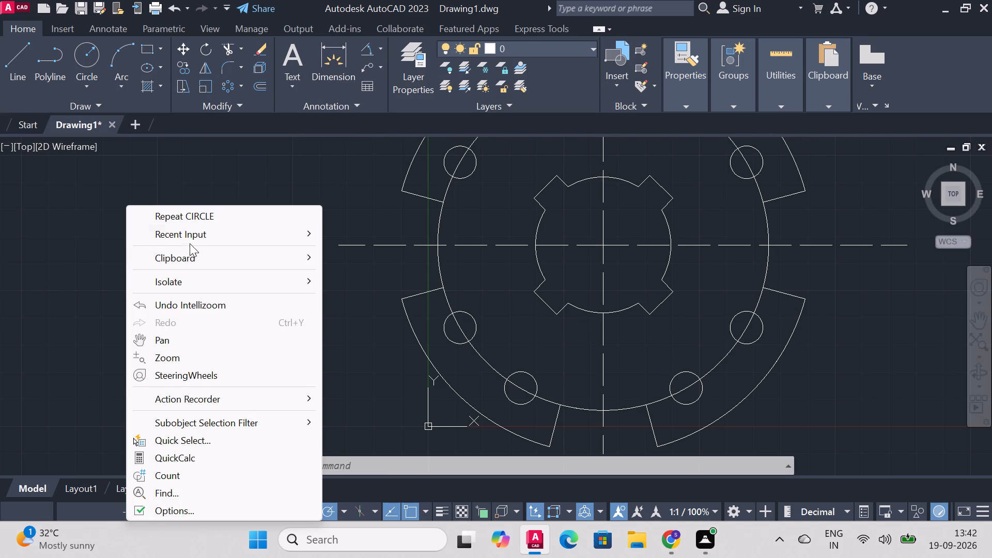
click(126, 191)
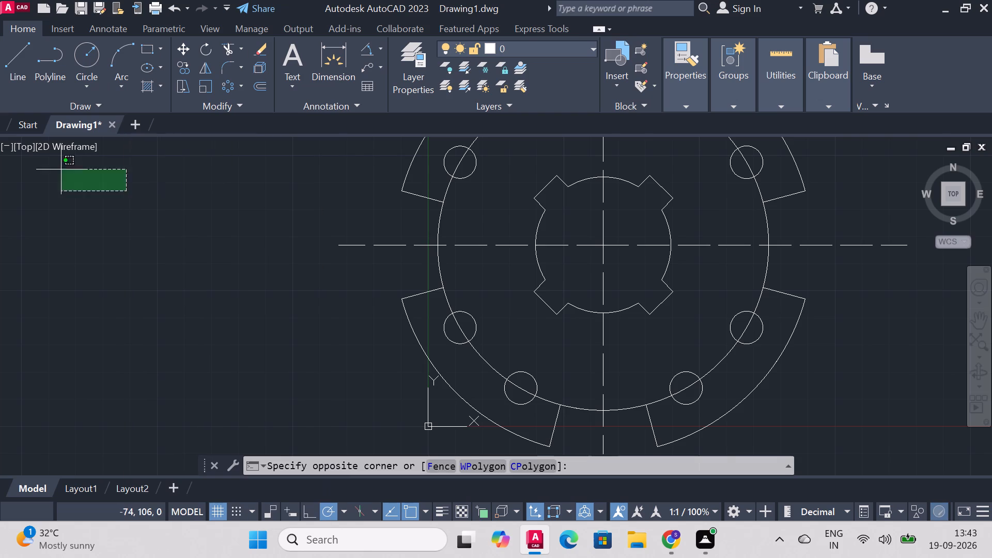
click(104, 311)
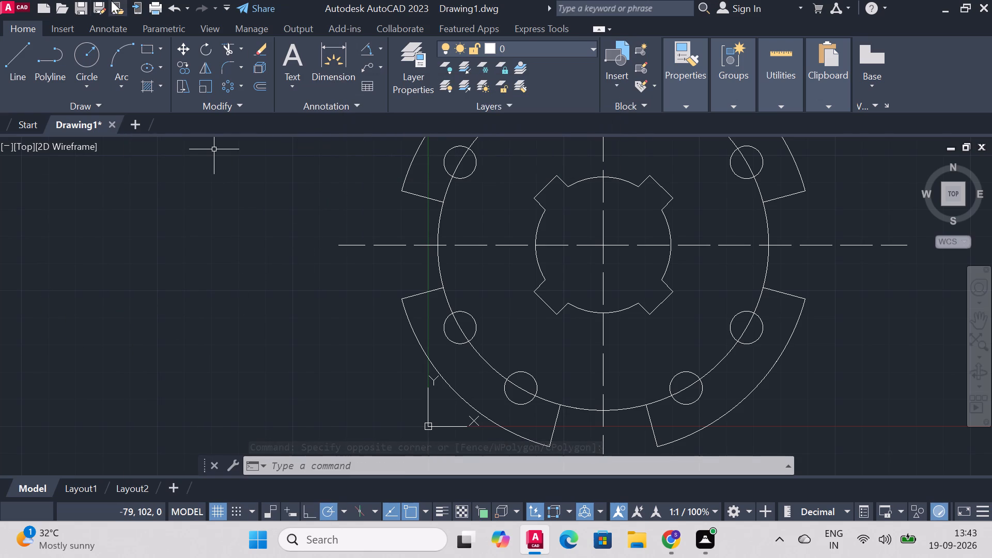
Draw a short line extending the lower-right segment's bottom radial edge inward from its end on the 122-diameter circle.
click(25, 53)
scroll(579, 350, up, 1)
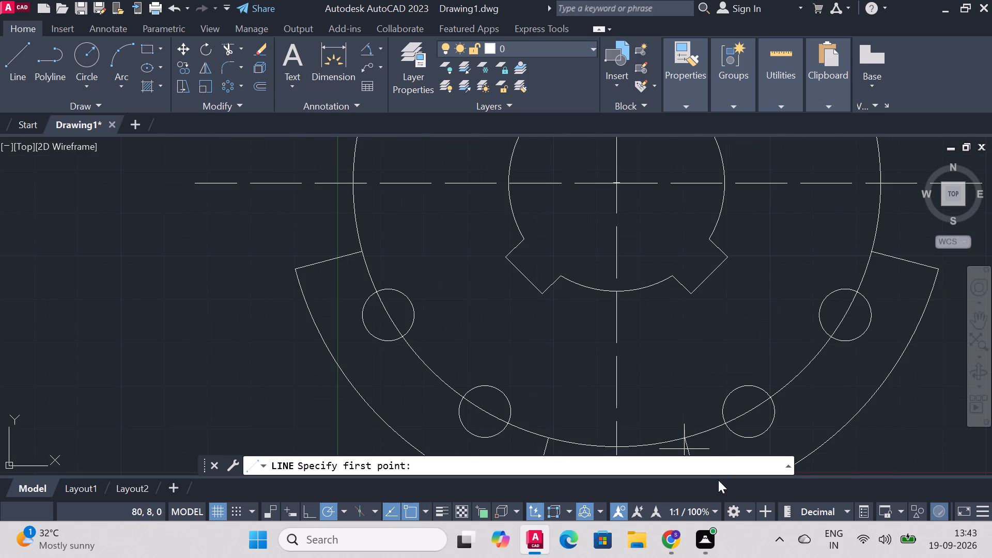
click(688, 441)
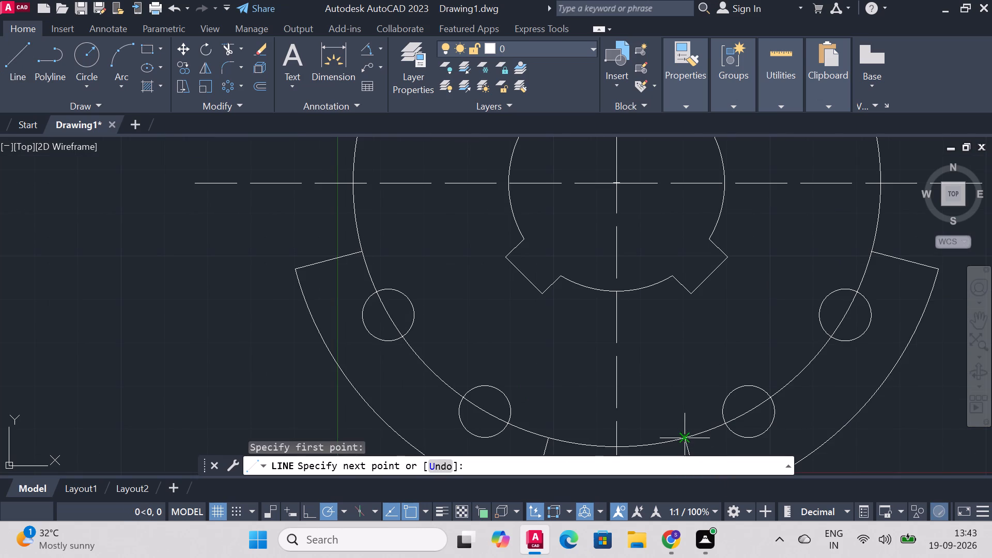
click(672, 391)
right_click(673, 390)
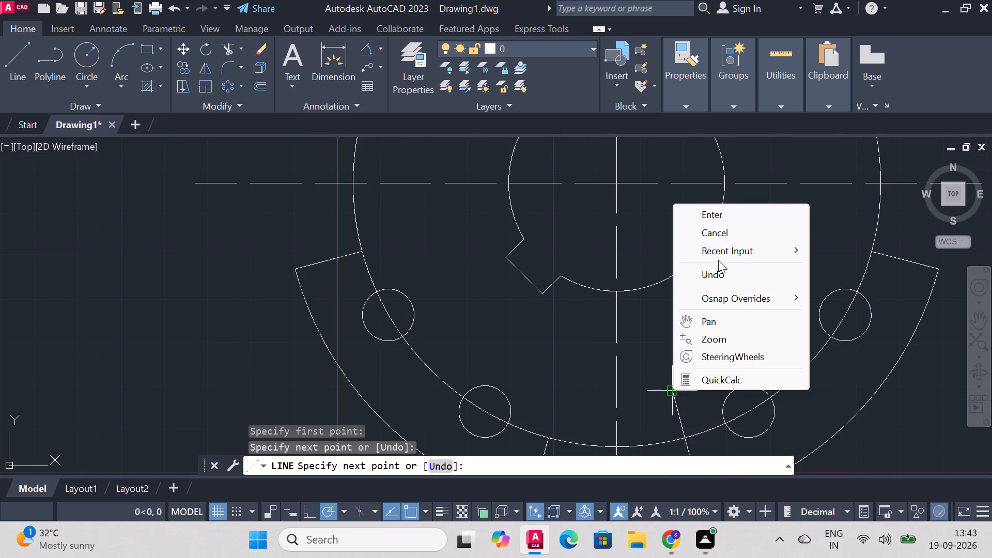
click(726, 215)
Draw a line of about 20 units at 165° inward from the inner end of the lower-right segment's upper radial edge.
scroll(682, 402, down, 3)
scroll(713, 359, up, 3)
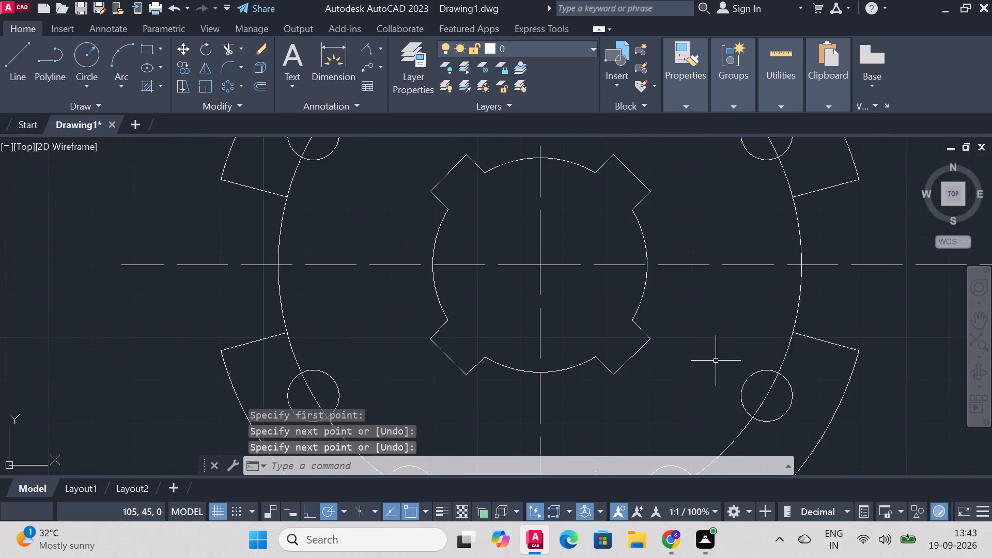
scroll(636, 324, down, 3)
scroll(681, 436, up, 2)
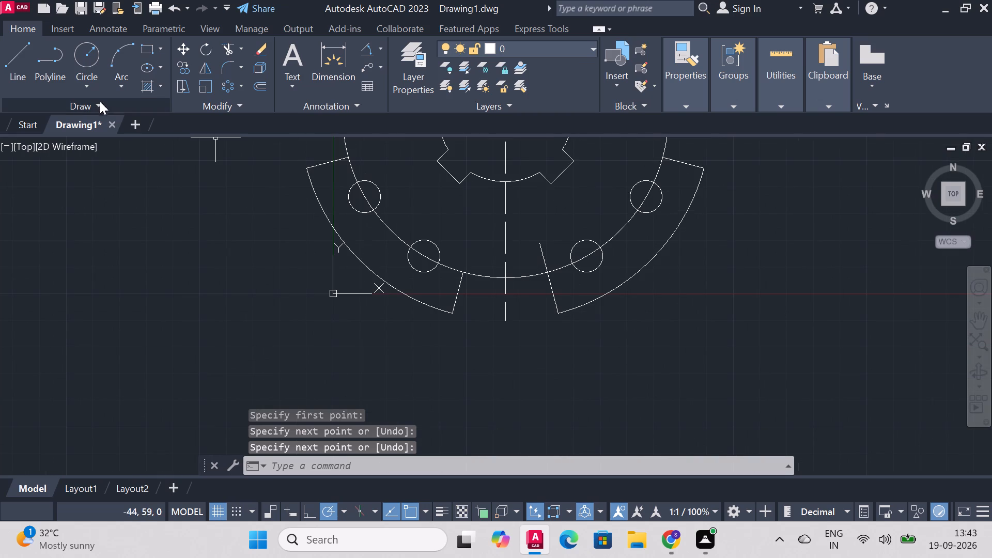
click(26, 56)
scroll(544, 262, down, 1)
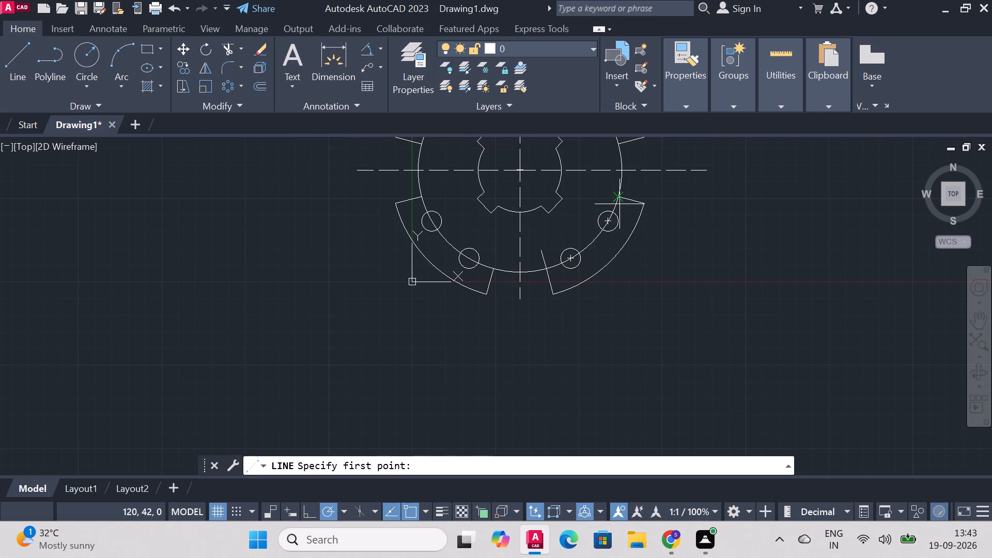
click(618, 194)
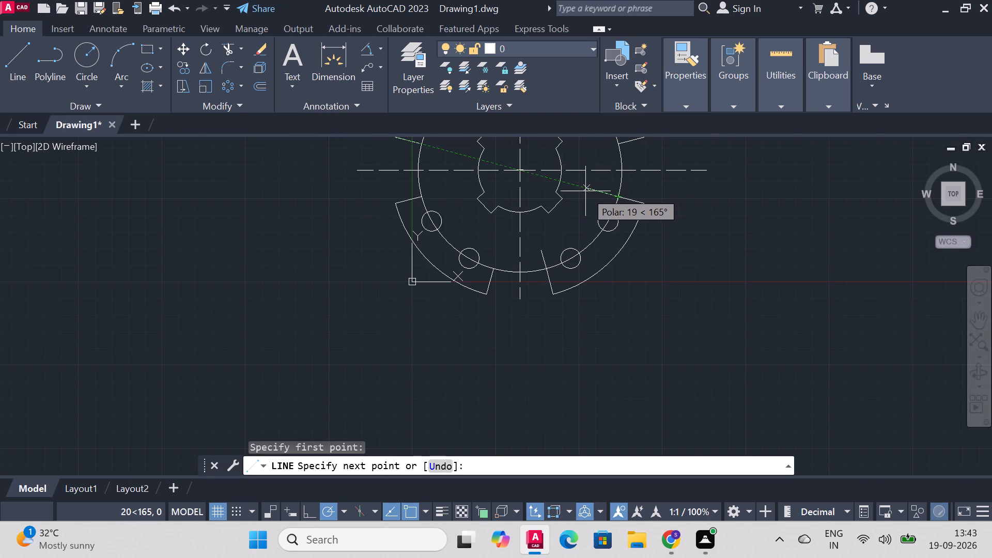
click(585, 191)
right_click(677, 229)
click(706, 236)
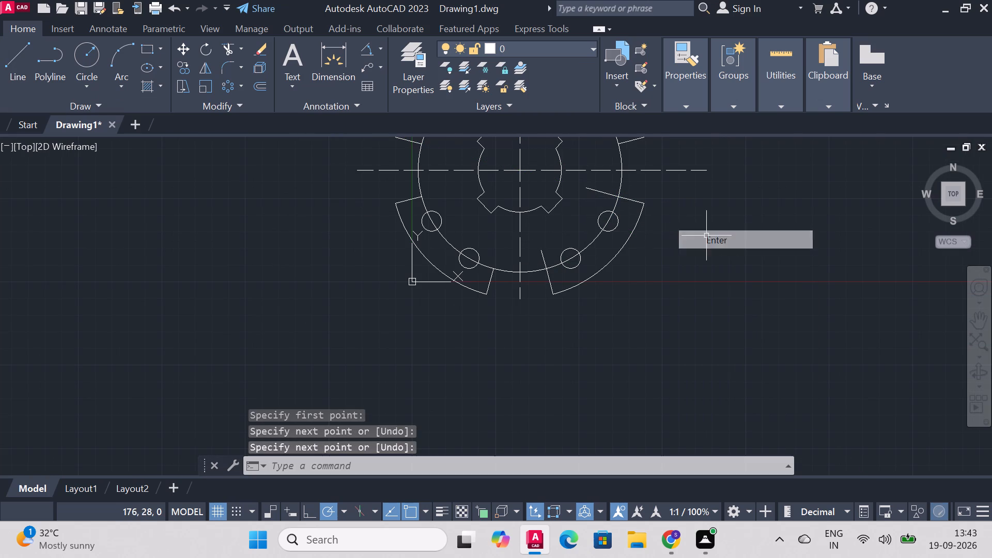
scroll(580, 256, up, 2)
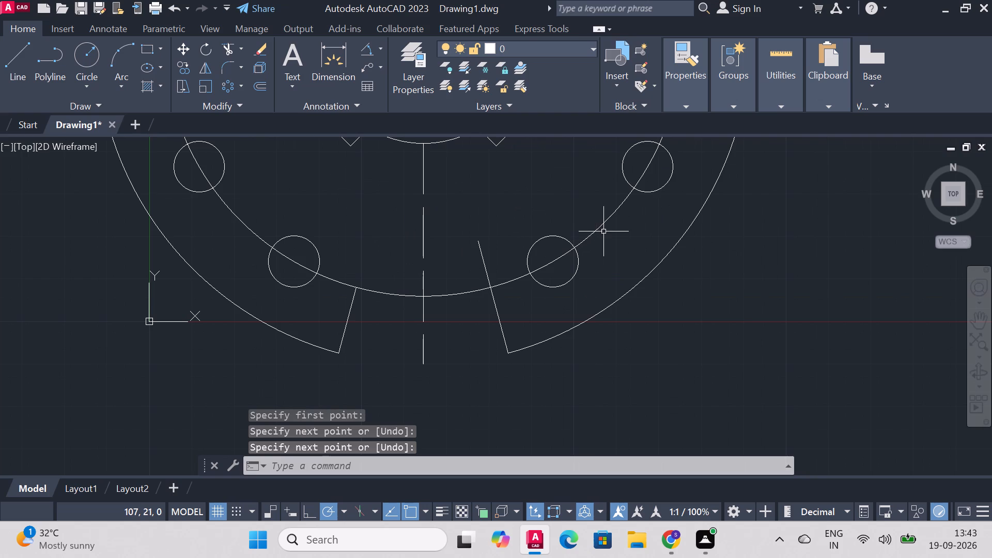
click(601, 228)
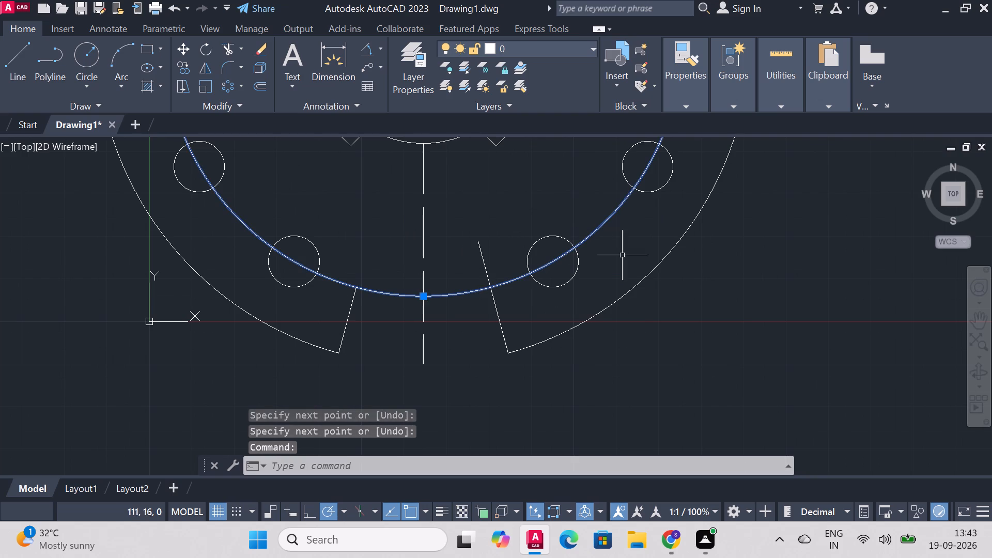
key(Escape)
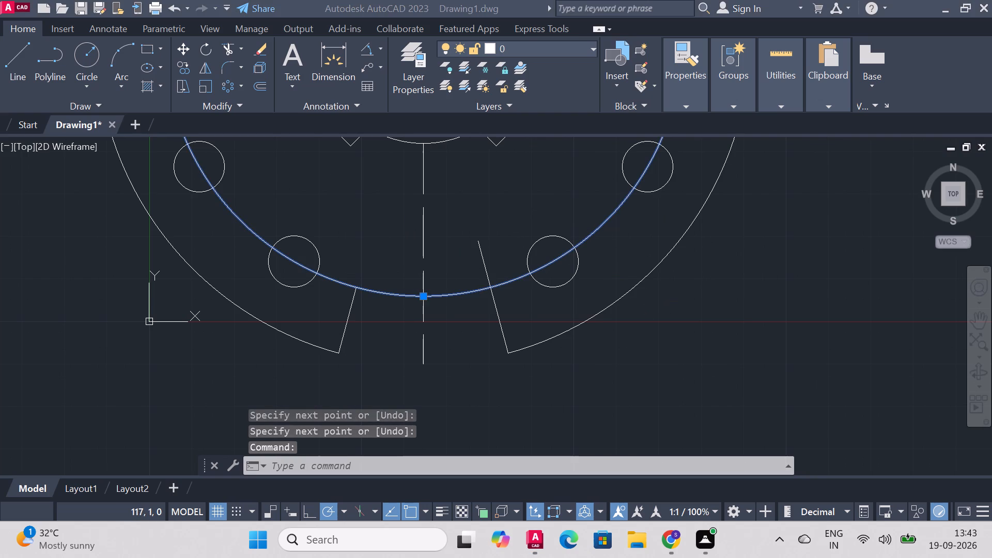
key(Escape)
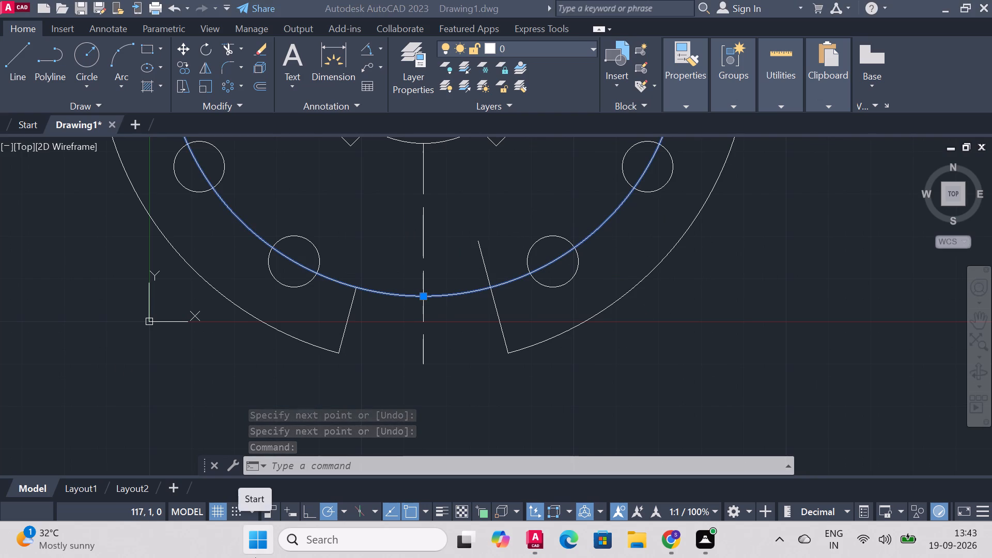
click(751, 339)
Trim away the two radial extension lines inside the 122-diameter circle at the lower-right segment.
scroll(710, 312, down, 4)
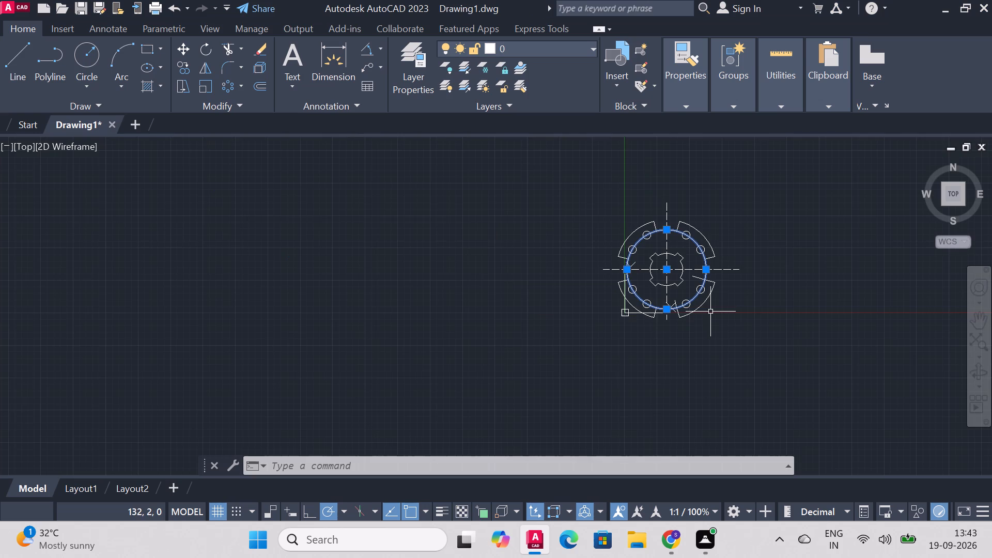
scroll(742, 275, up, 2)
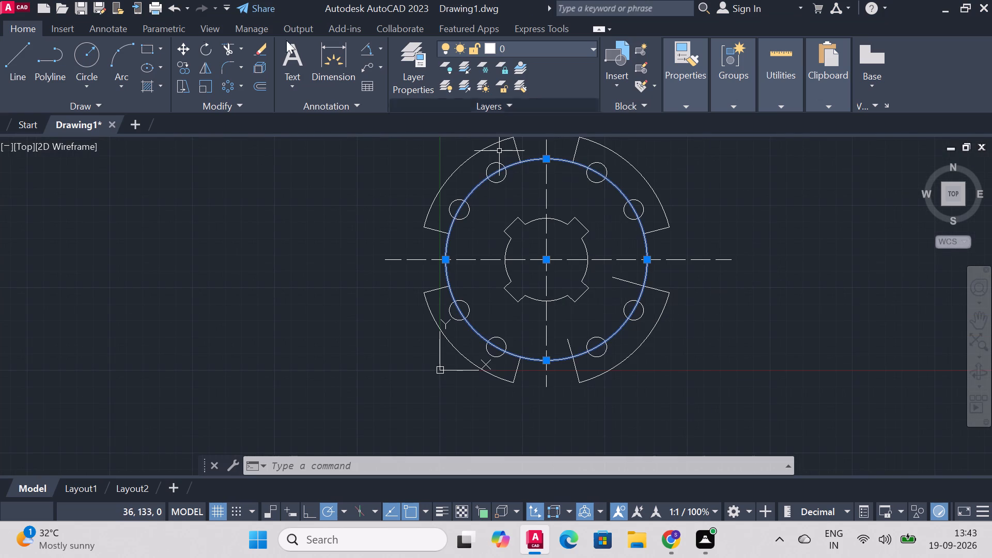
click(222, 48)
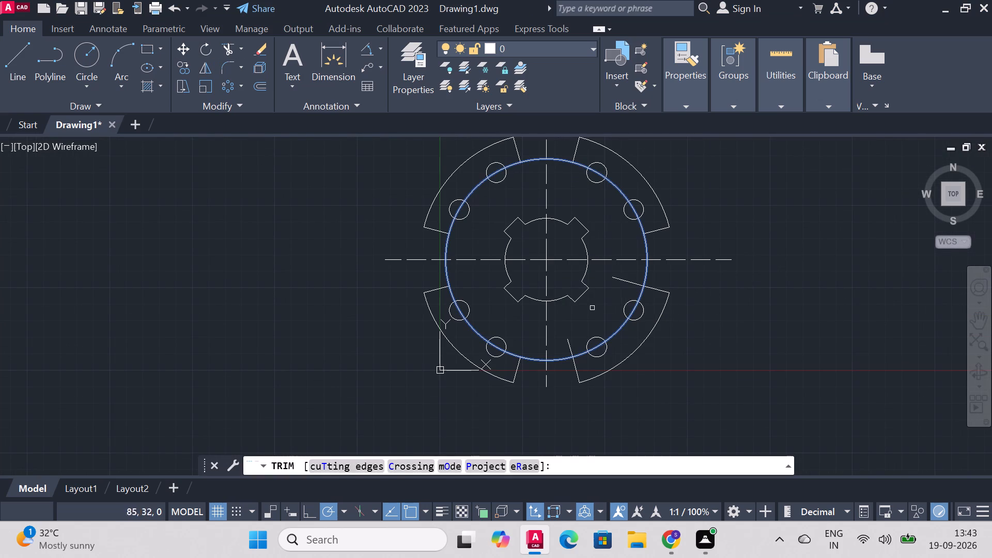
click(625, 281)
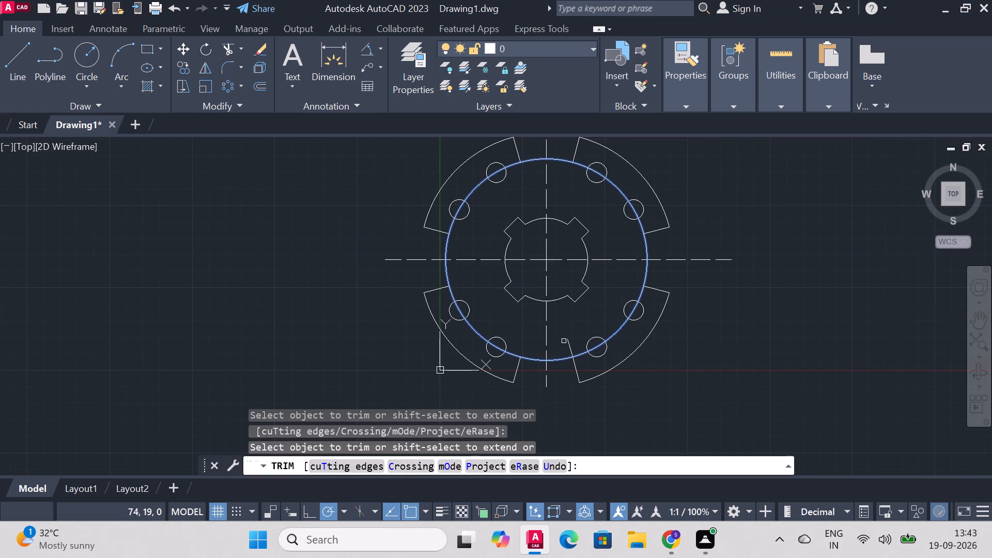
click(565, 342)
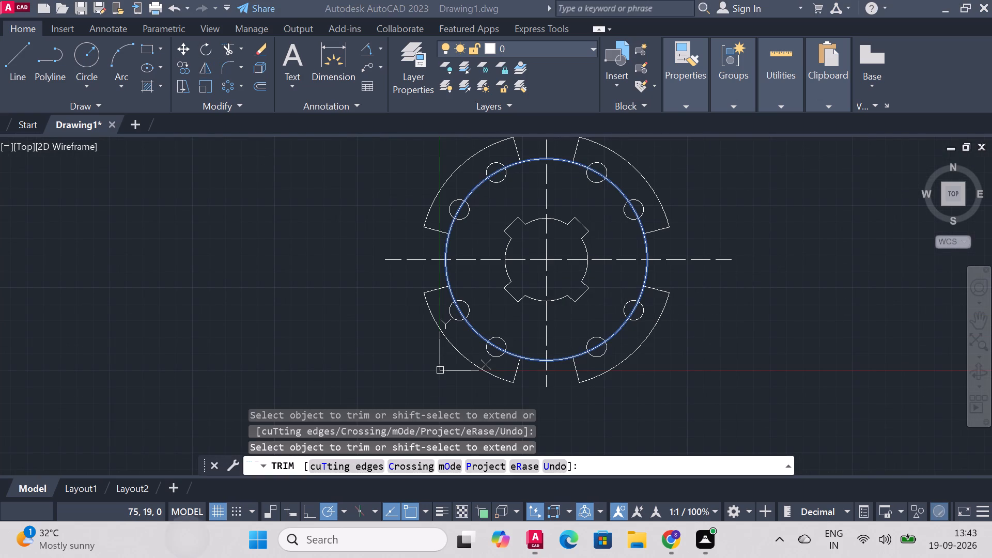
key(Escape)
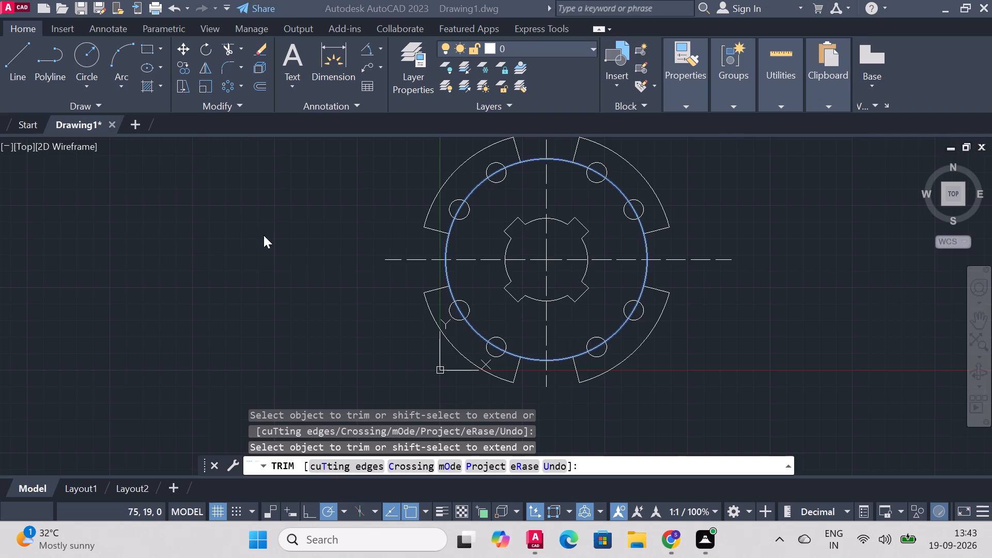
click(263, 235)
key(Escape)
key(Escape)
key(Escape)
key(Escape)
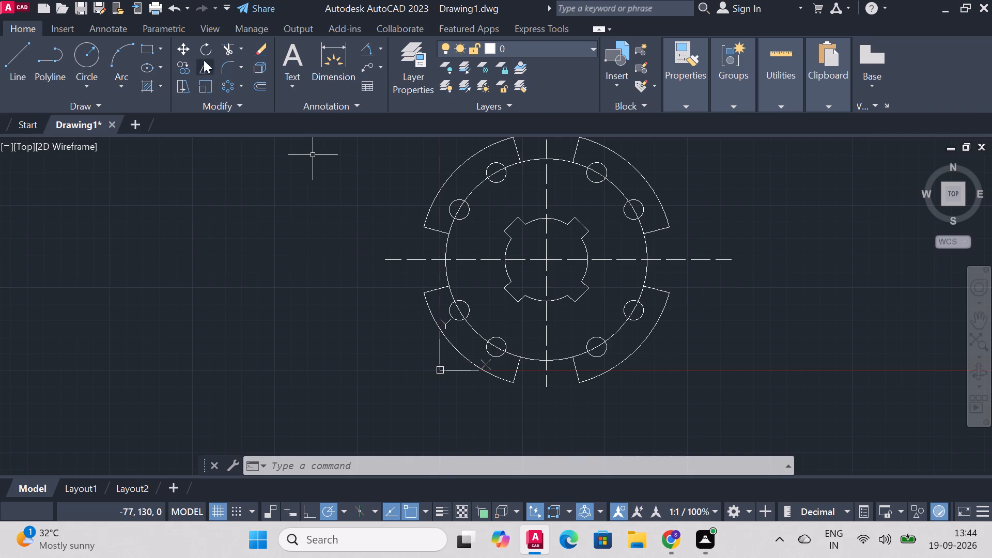
Trim the 122-diameter circle where it crosses the two lower segments, between the holes and from the holes to the radial edges.
click(231, 49)
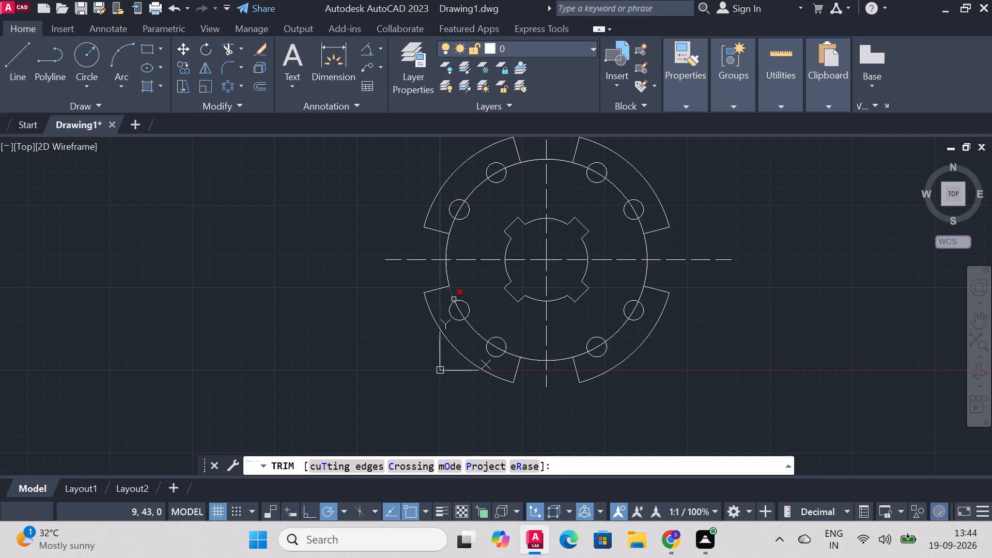
click(452, 299)
click(473, 331)
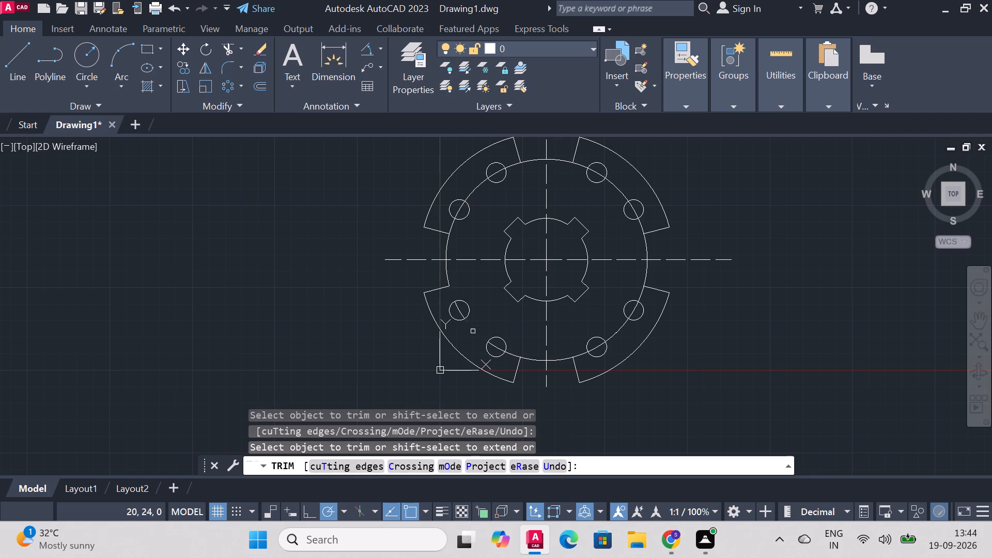
click(510, 351)
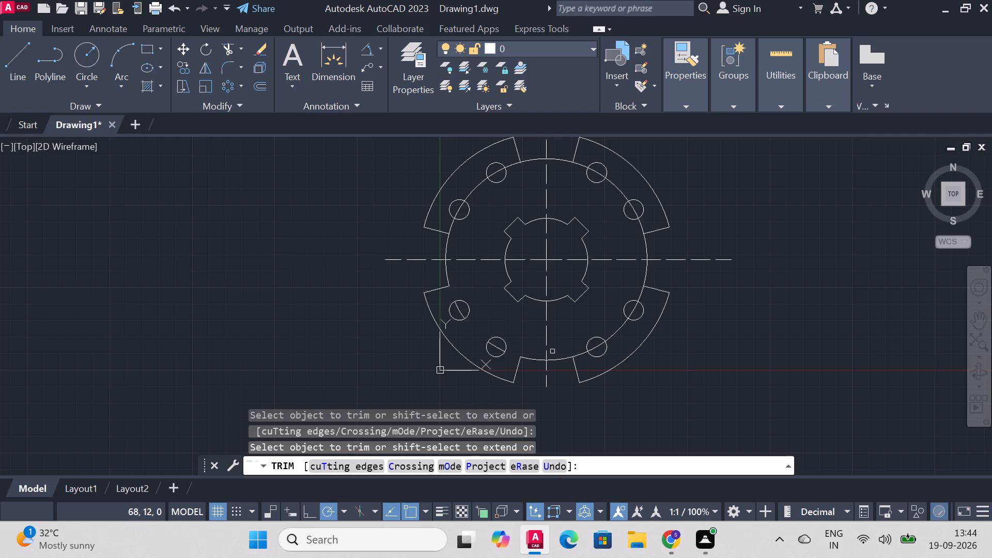
click(580, 352)
click(616, 335)
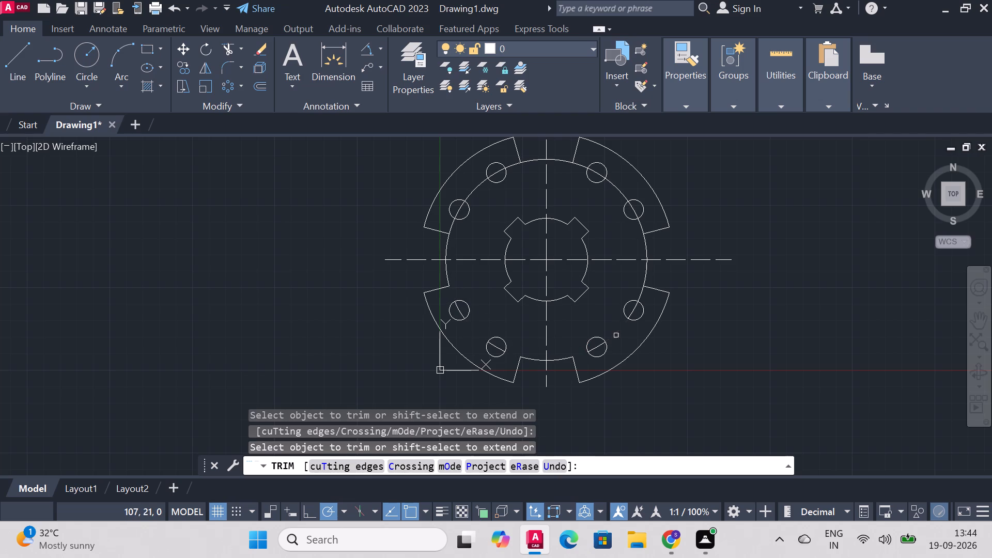
click(638, 297)
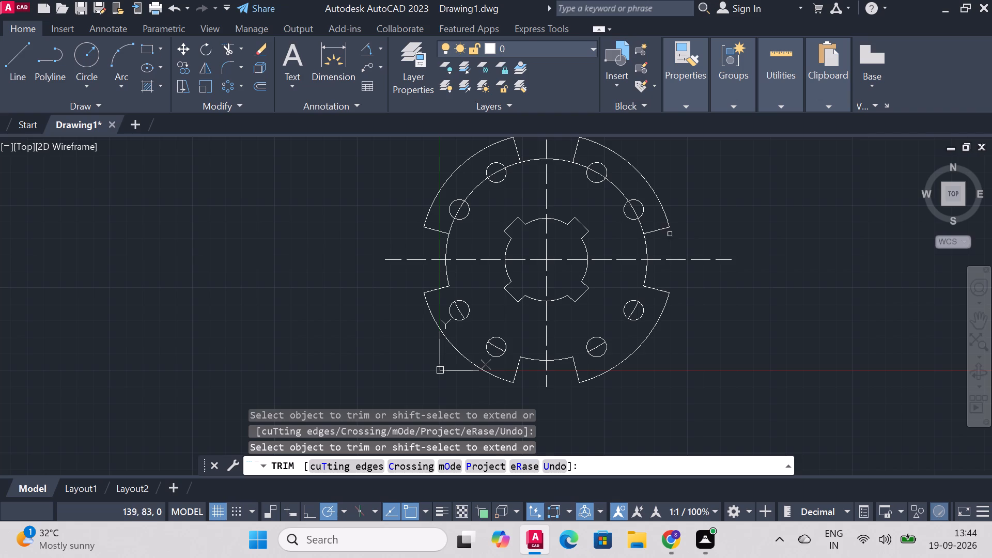
Trim the 122-diameter circle between and beside the holes in the two upper segments, keeping the full arc across the top gap.
click(642, 223)
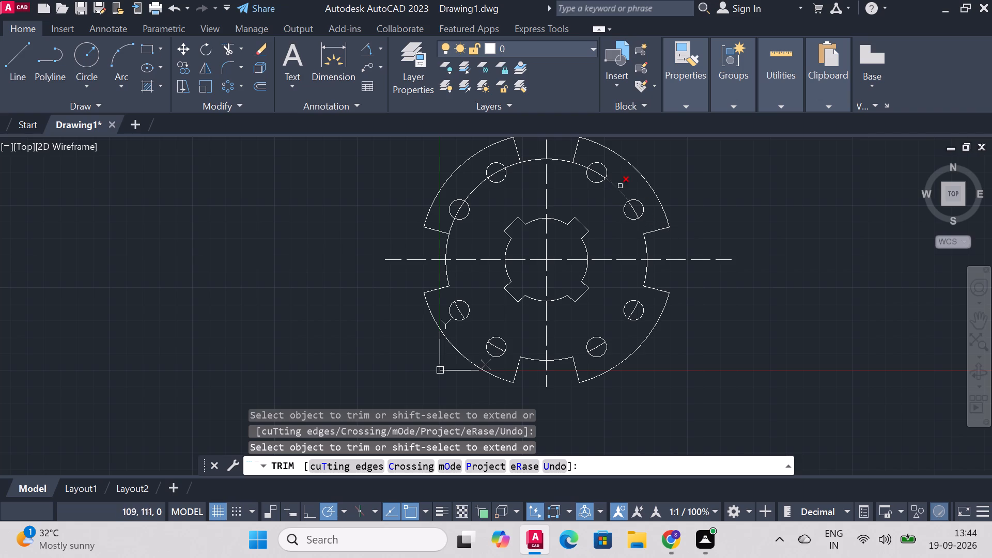
click(615, 190)
click(584, 168)
click(528, 159)
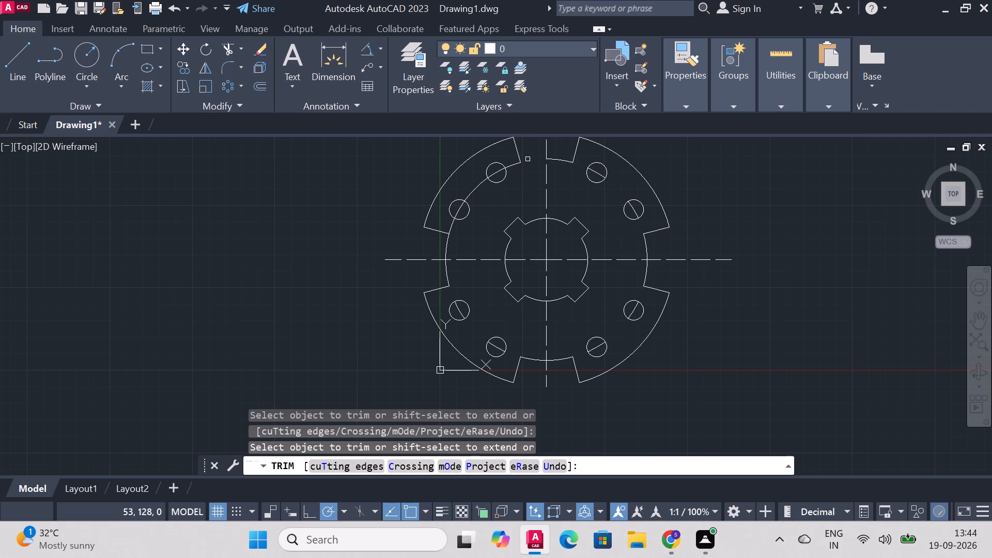
key(ctrl+z)
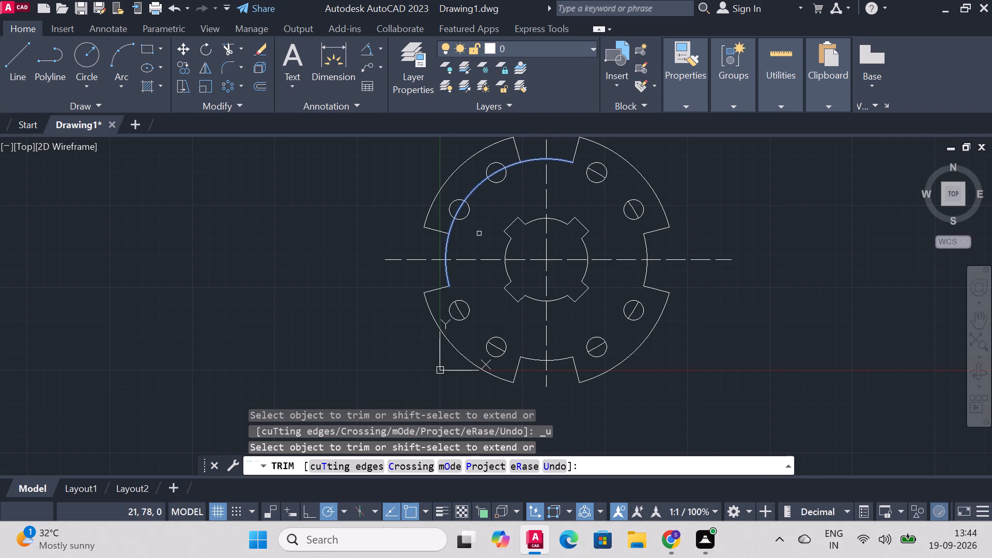
click(475, 187)
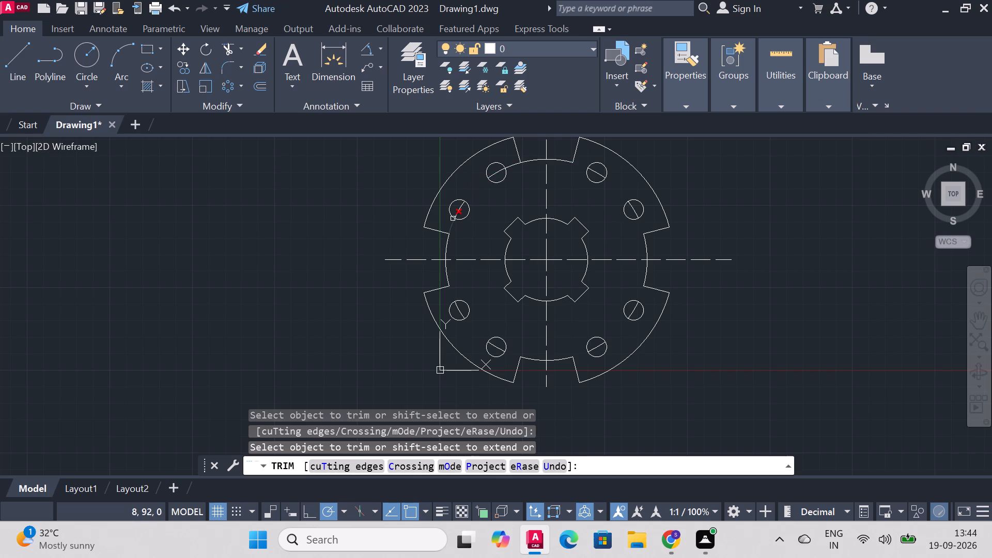
click(452, 223)
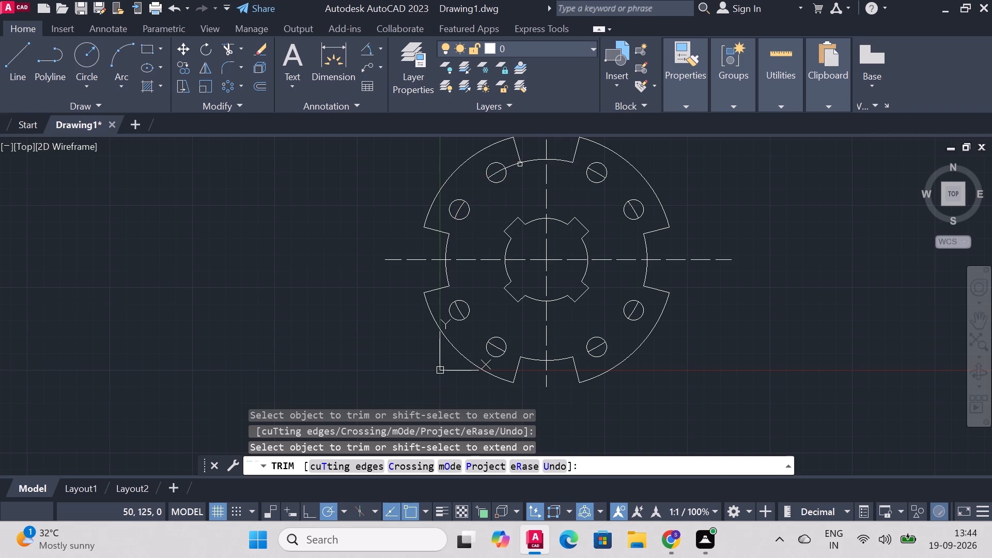
click(519, 164)
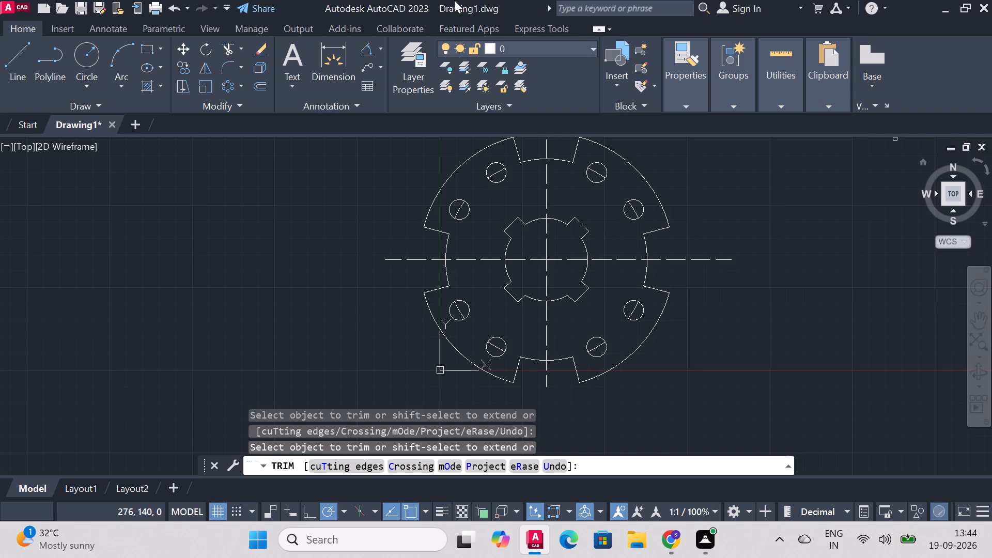
Dimension the width and the side depth of the bore's upper-right notch.
click(342, 50)
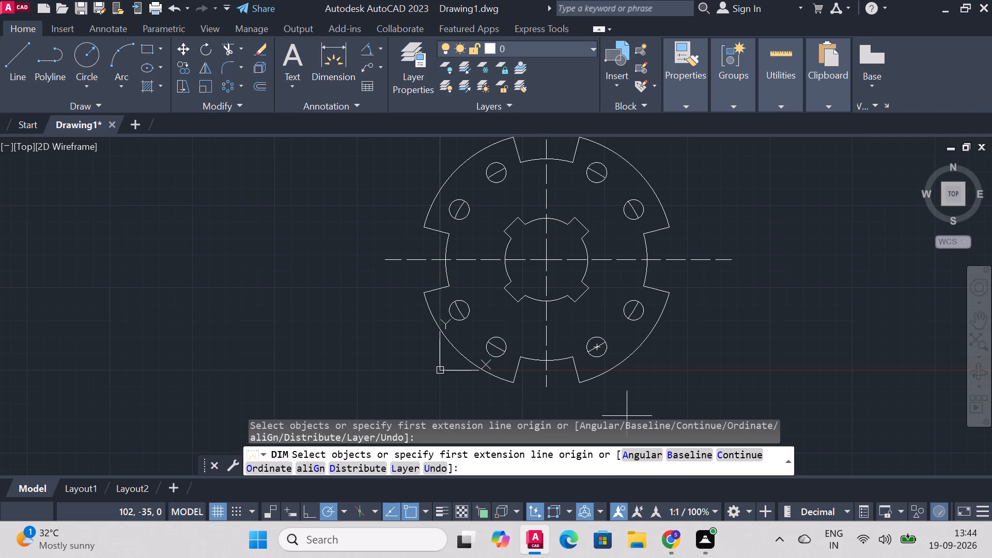
click(576, 218)
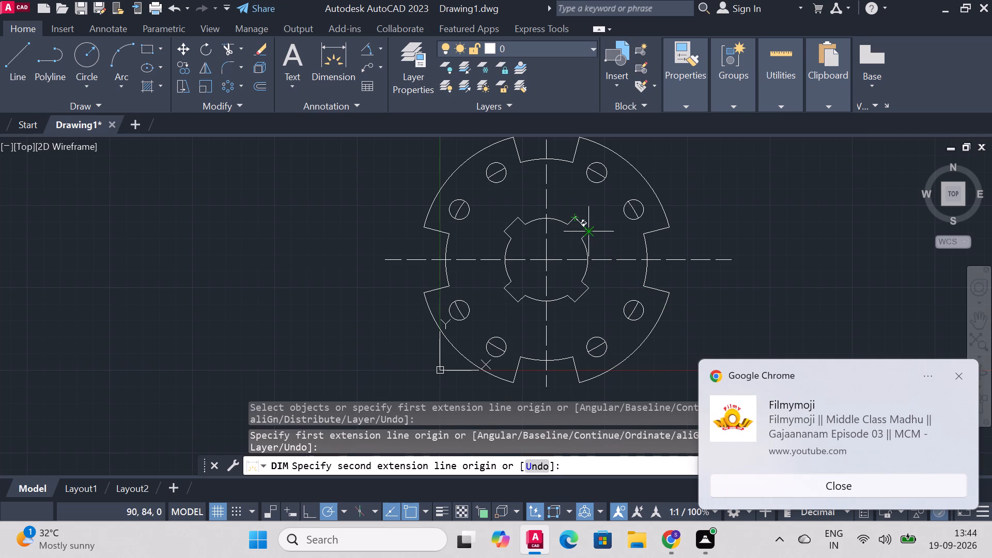
click(588, 229)
click(593, 226)
scroll(575, 229, up, 2)
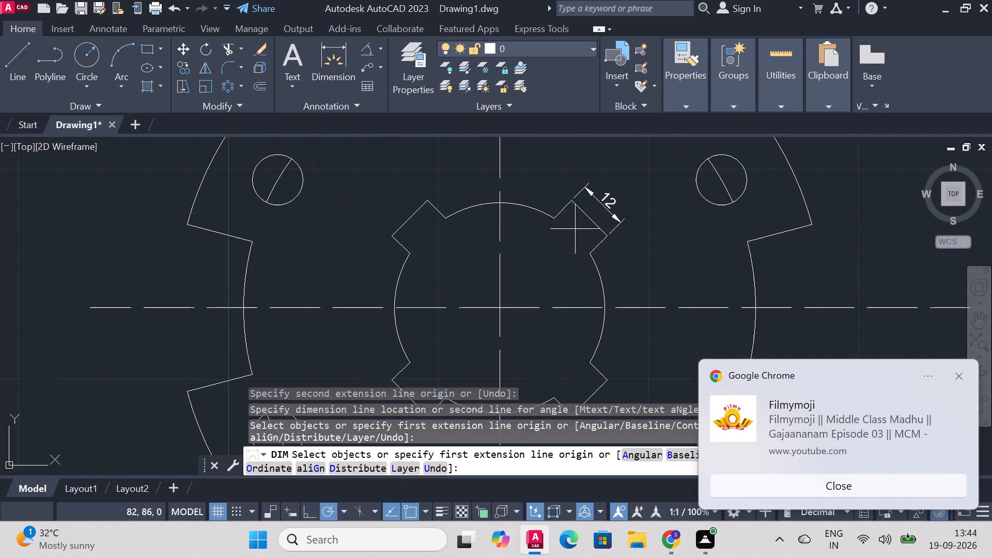
click(561, 213)
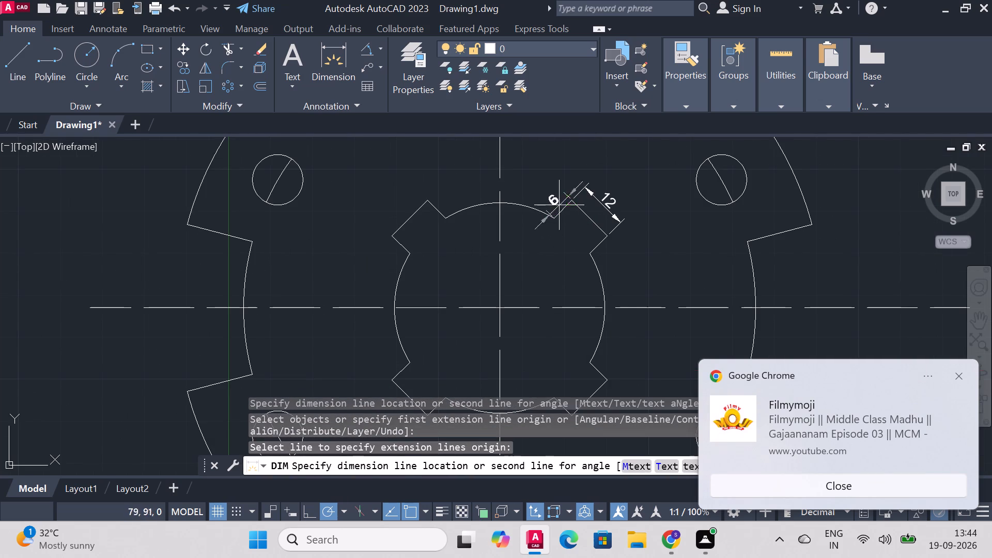
click(556, 198)
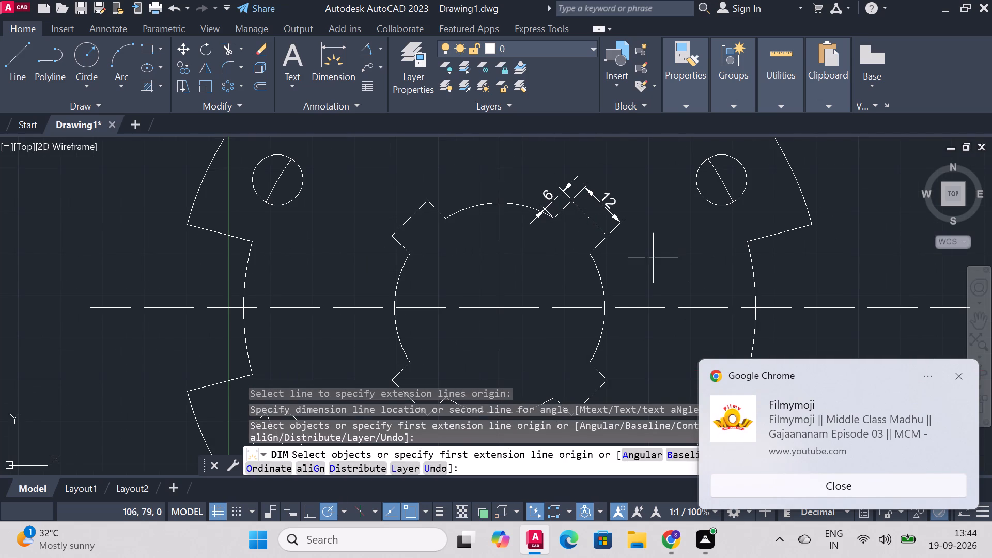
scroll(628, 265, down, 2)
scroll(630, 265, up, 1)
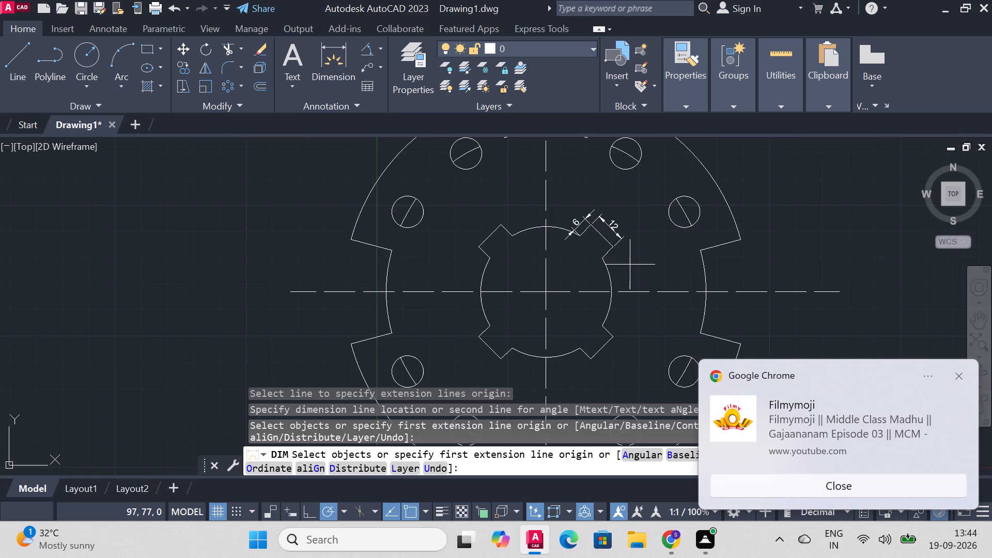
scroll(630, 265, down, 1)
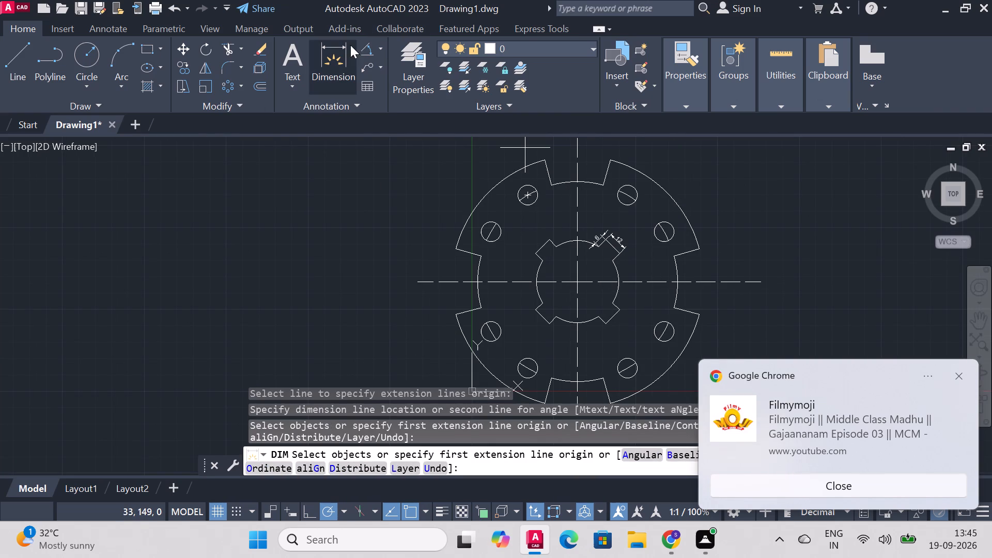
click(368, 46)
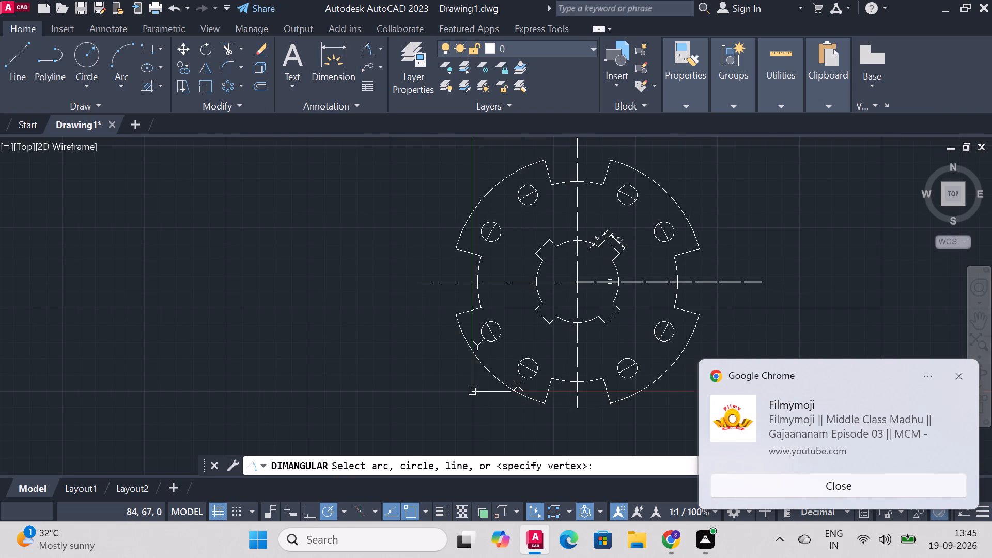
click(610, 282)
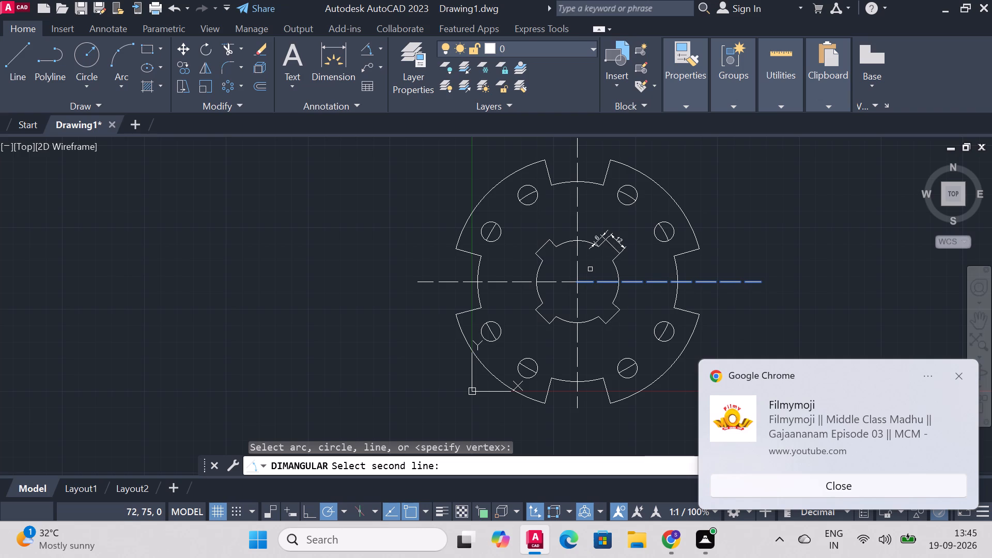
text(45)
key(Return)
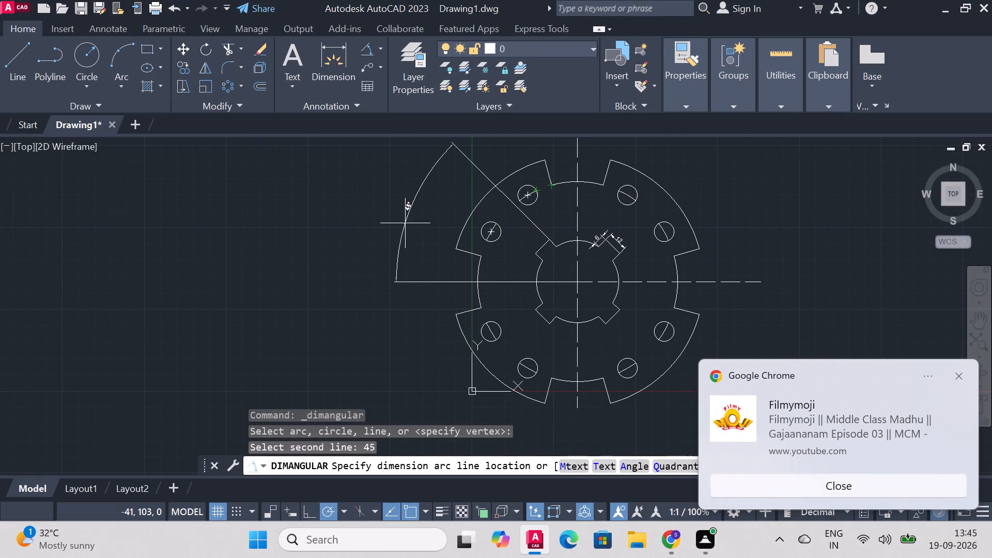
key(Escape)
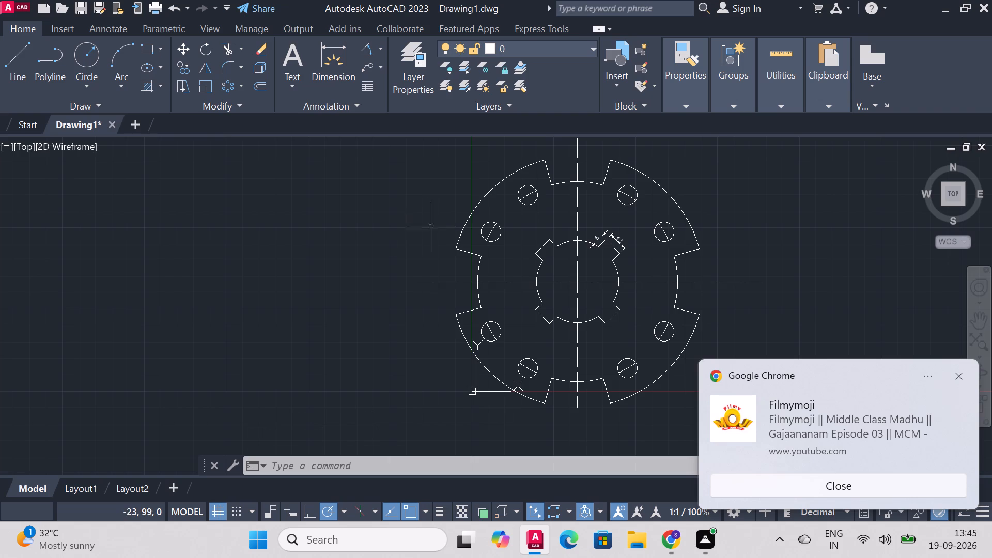
Draw a line about 77 units long at 135° from the part's centre to the upper-left segment's outer arc.
click(21, 57)
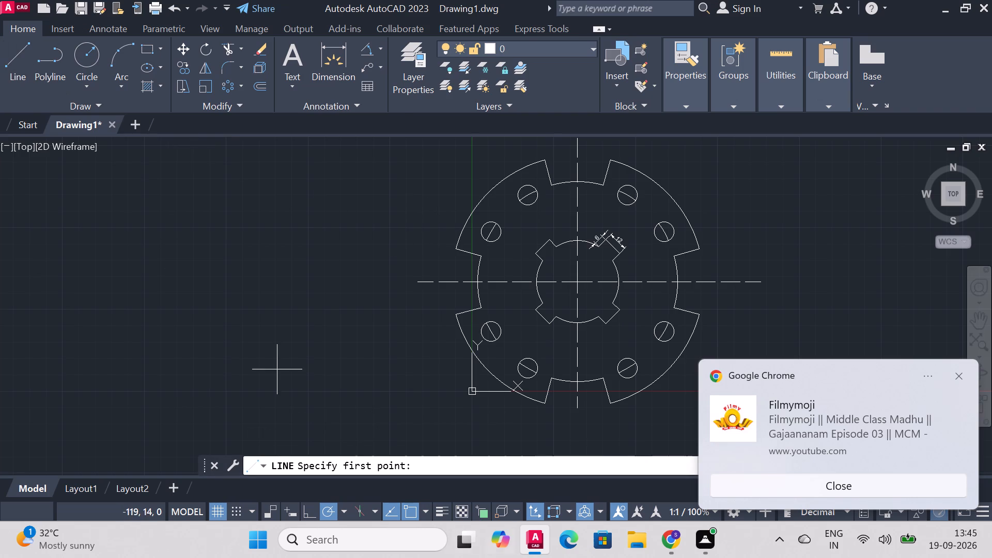
click(582, 277)
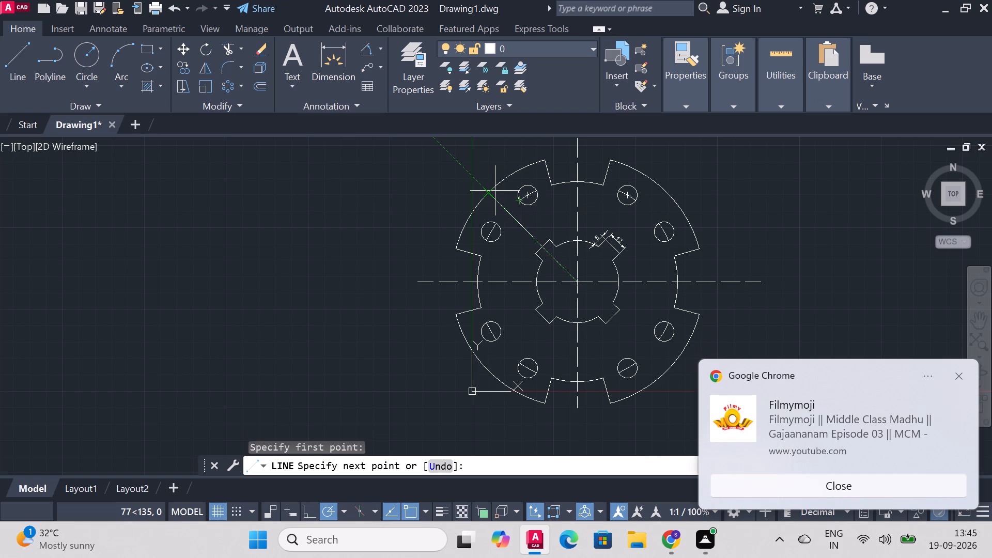
click(495, 191)
right_click(481, 193)
click(531, 206)
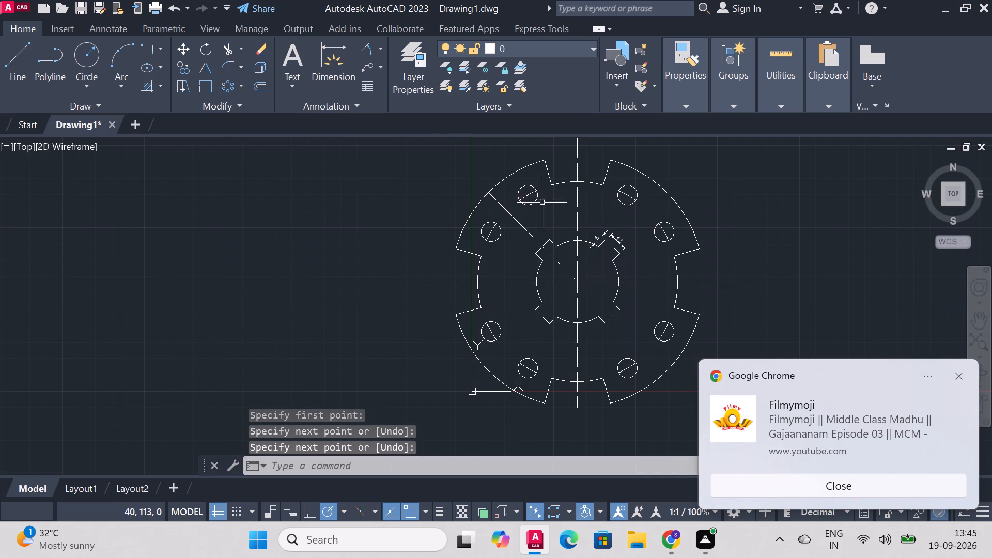
Add an angular dimension between the 135° line and the upper vertical centreline, with its arc just outside the bore.
click(362, 44)
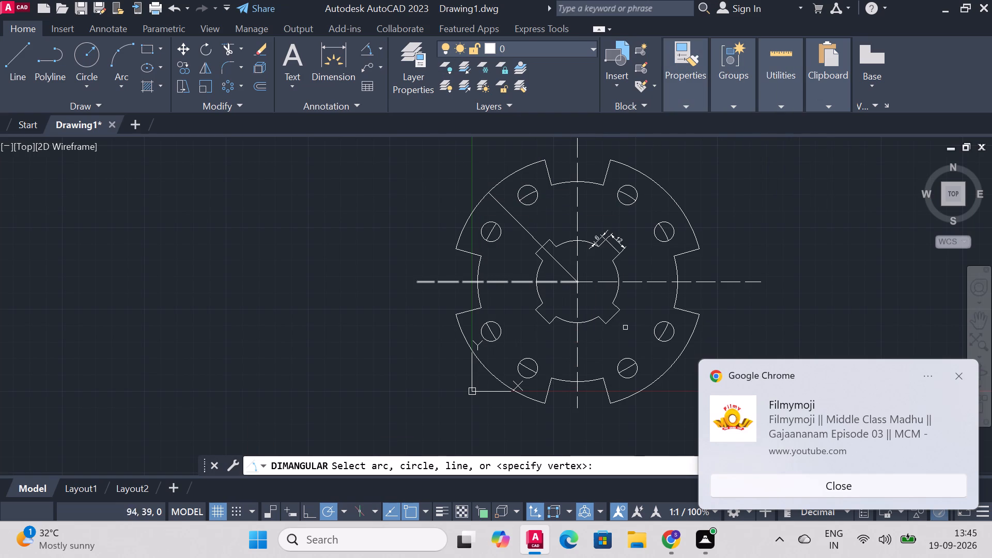
click(533, 239)
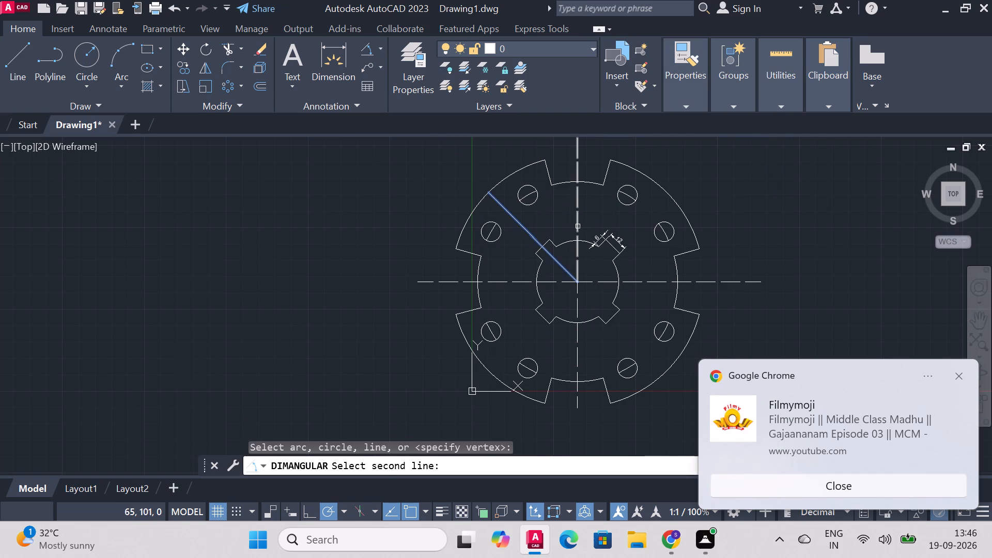
click(578, 226)
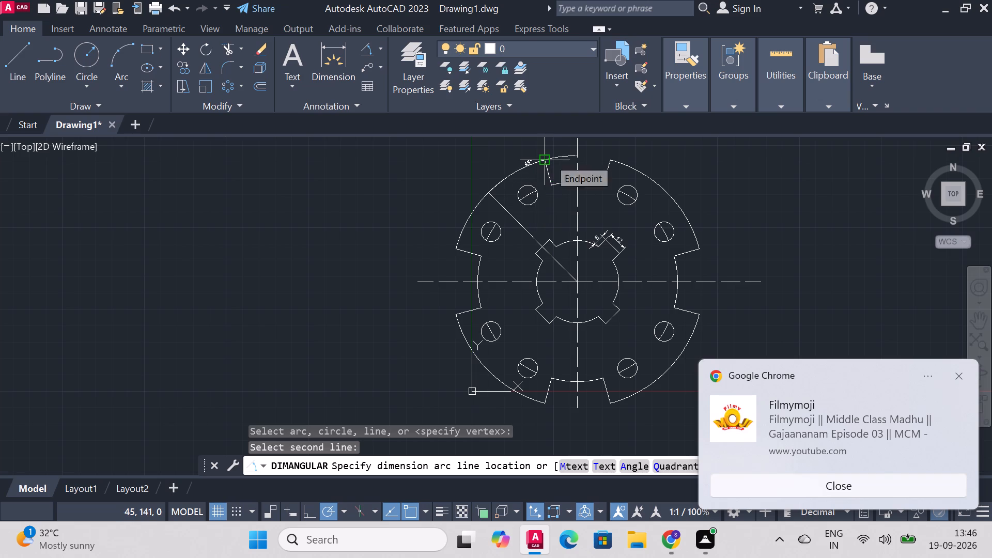
click(551, 218)
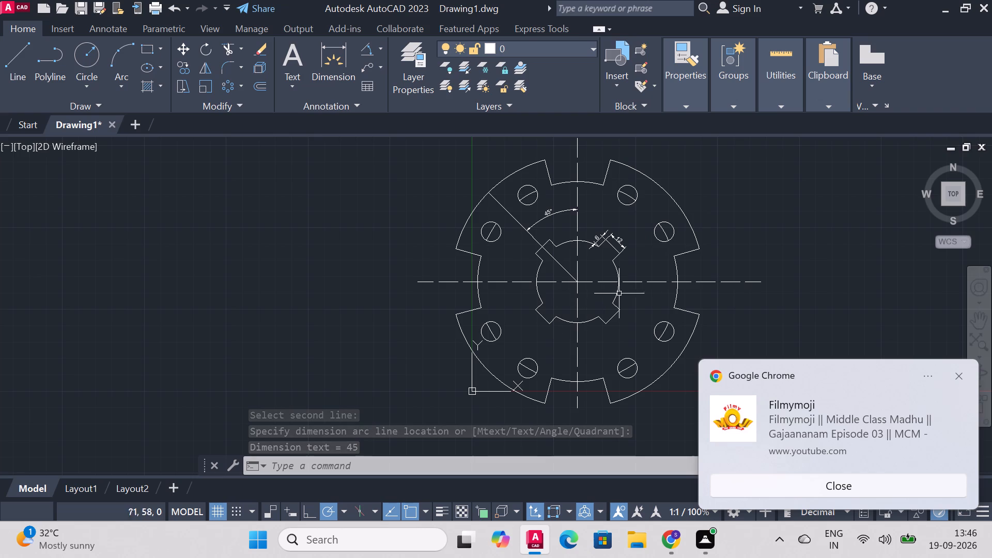
Add an angular dimension between the two radial edges of the right-hand gap, placing its arc outside the part.
click(700, 284)
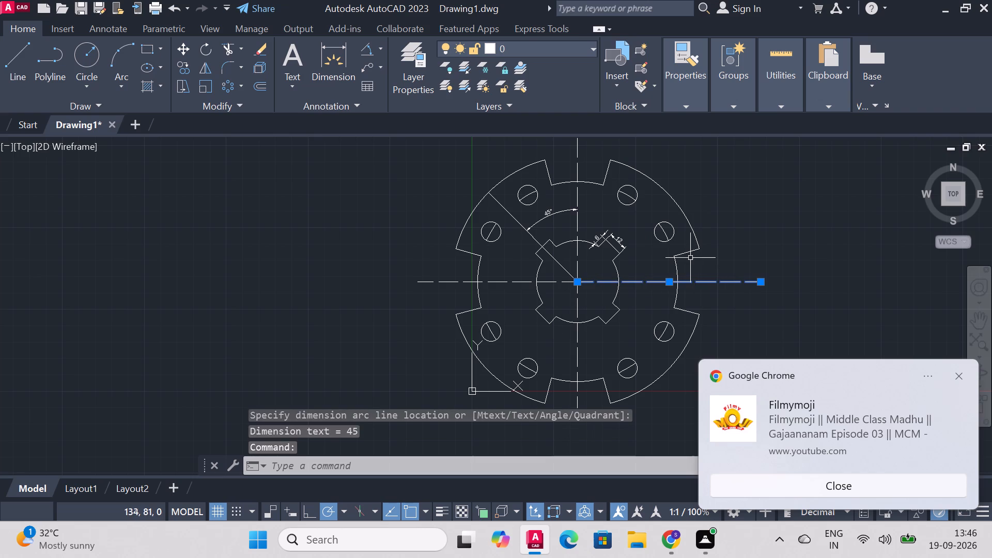
click(687, 253)
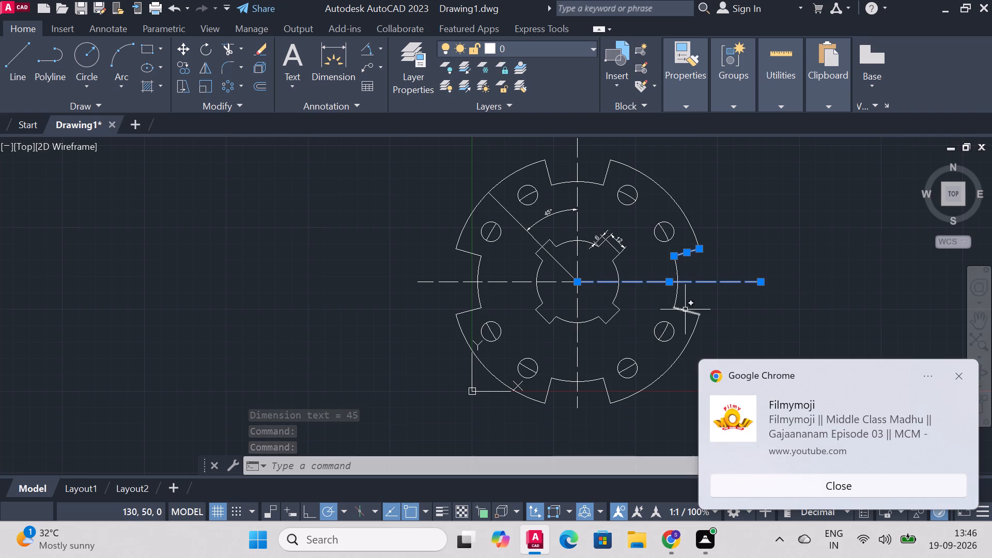
click(376, 53)
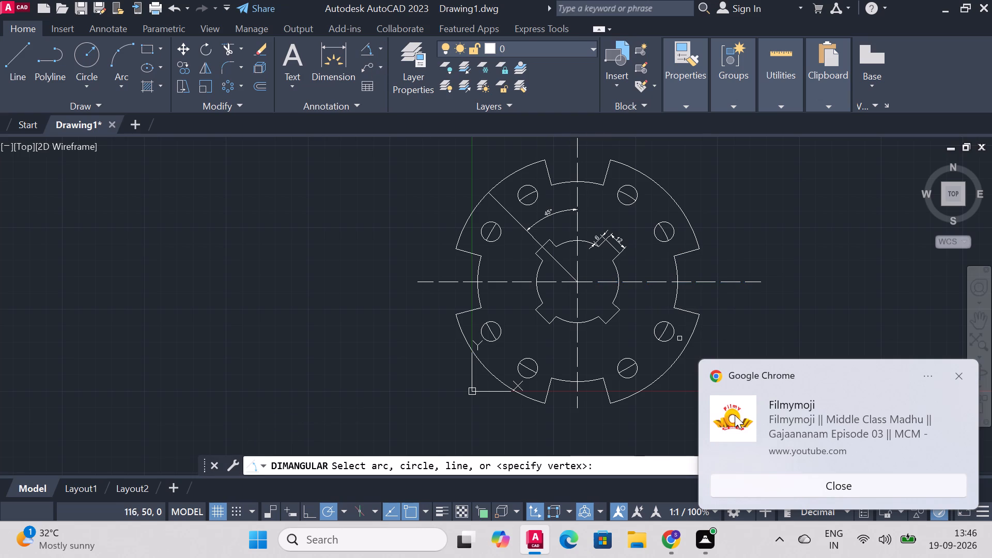
click(690, 314)
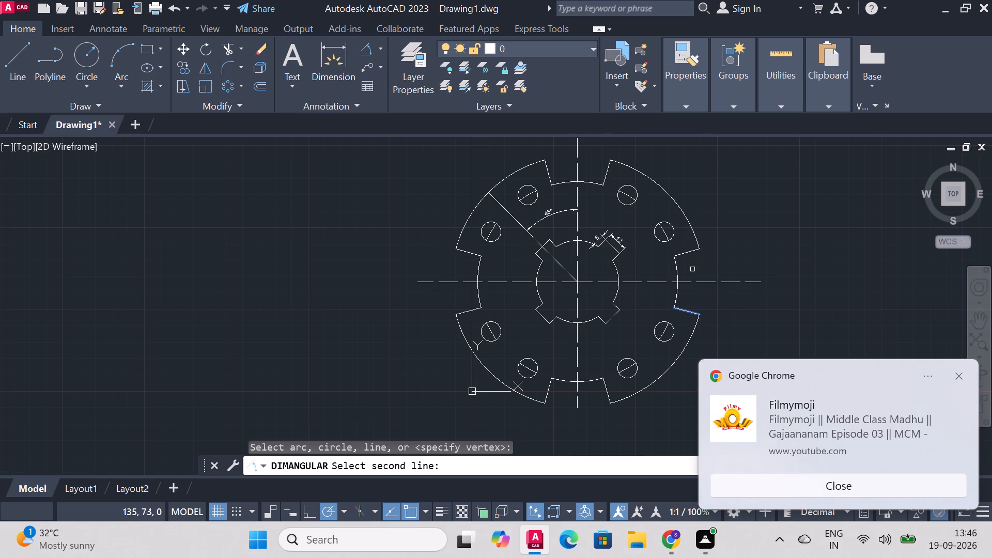
click(691, 254)
click(733, 254)
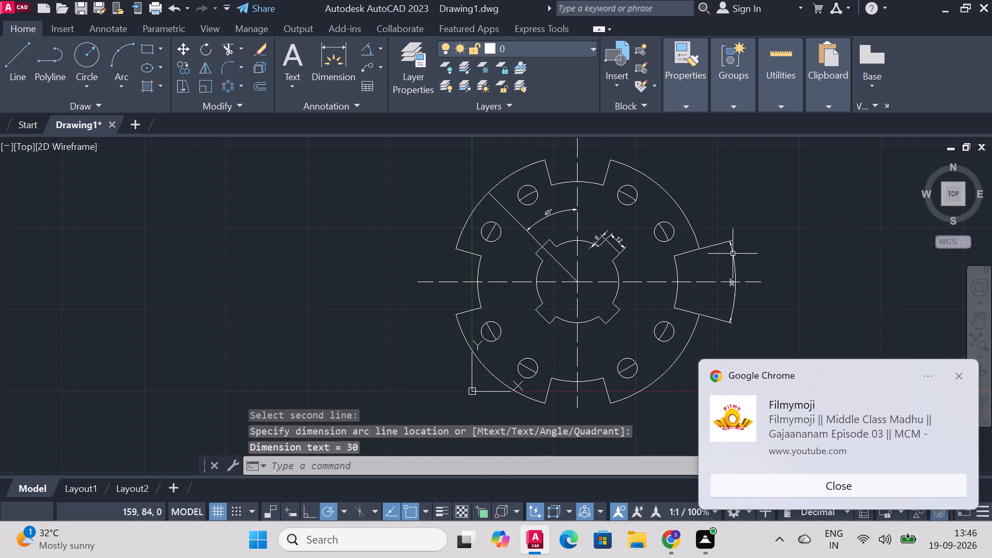
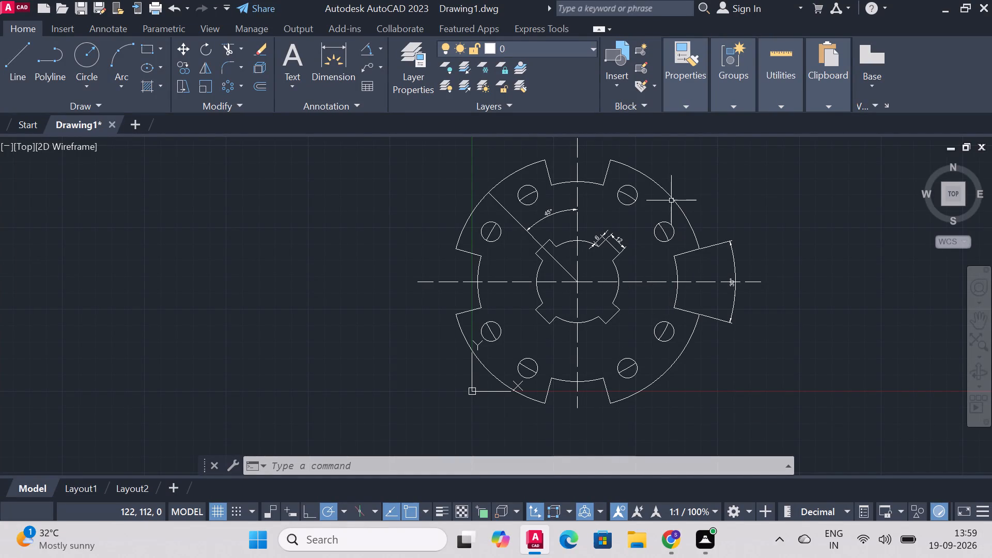
Draw a line about 77 units long at 60° from the part's centre through the upper-right hole to the outer arc.
scroll(671, 200, down, 1)
scroll(669, 173, up, 2)
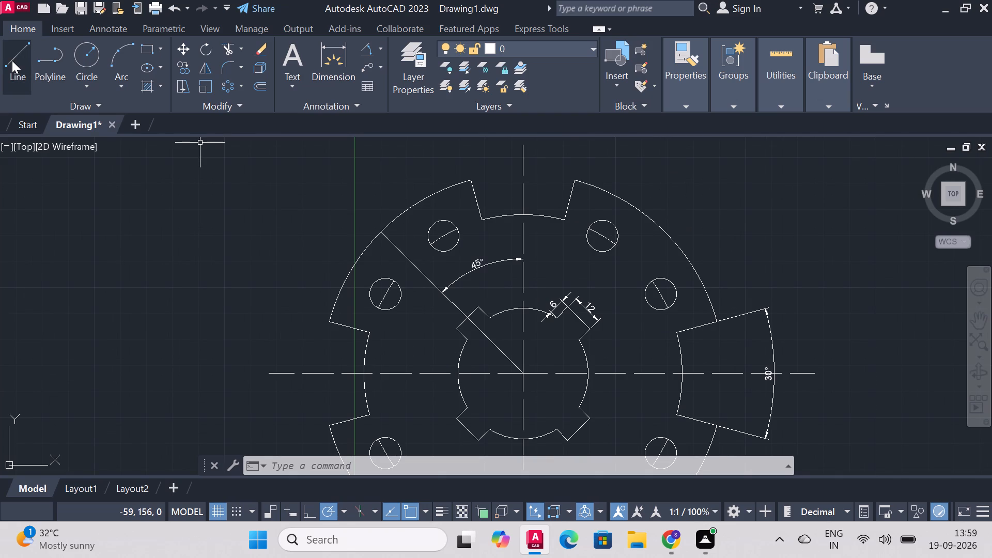
click(14, 60)
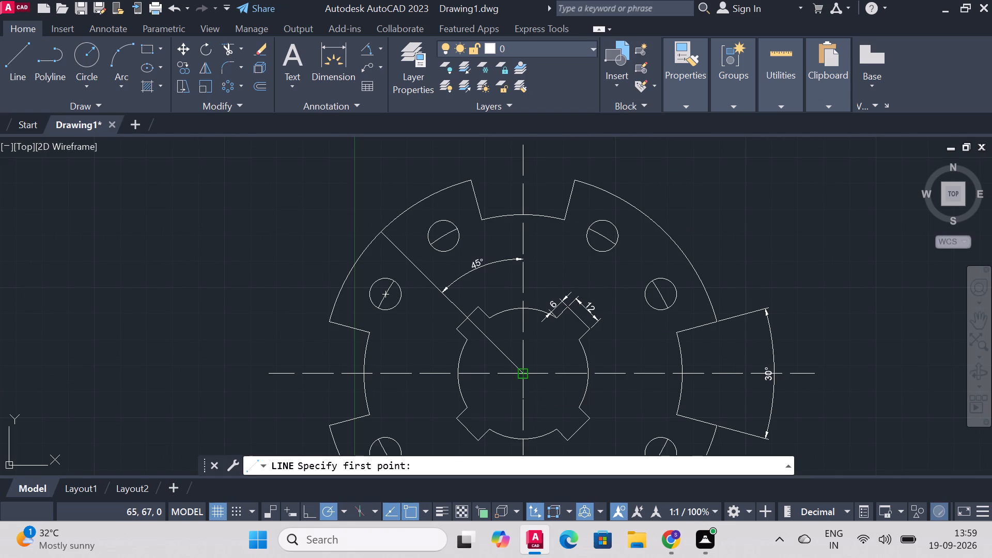
click(525, 372)
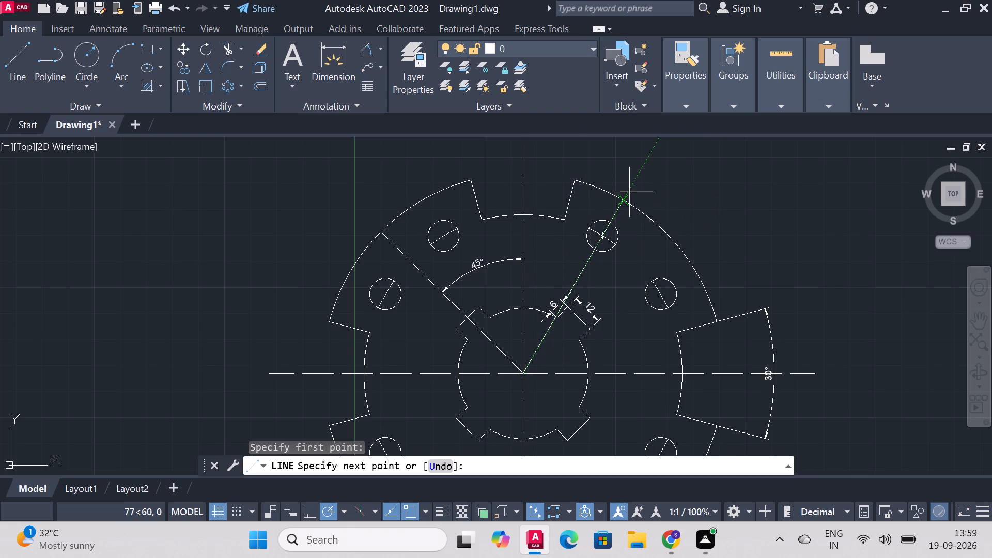
click(625, 199)
right_click(668, 180)
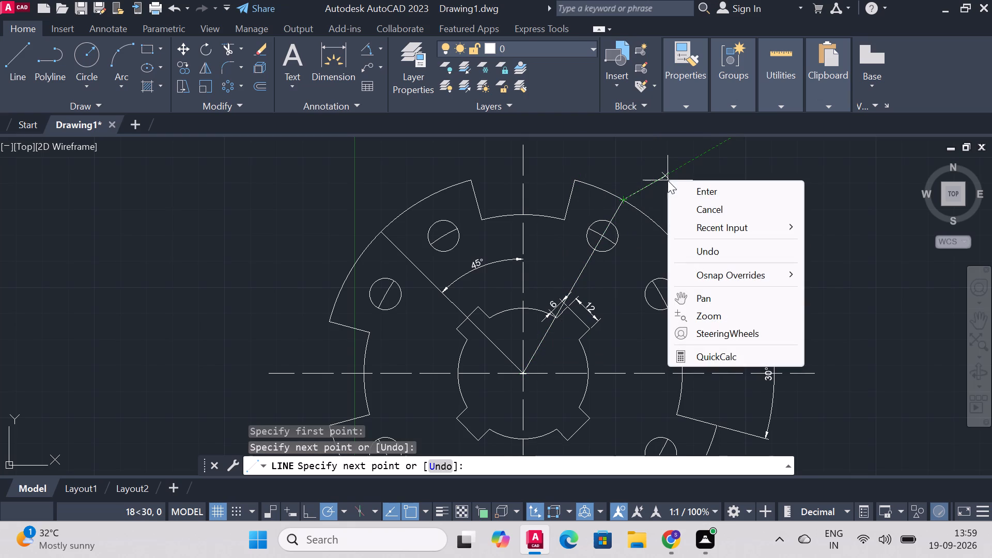
click(702, 185)
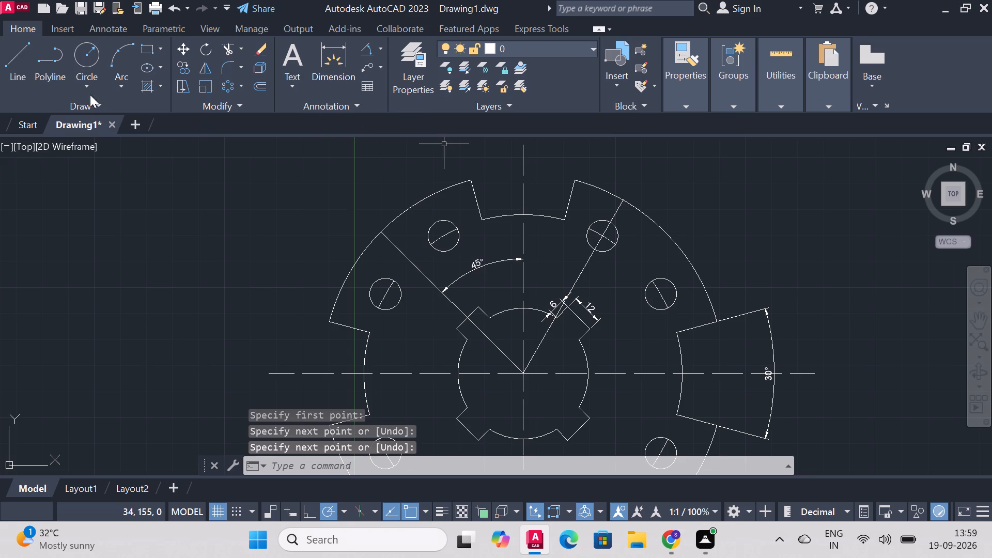
Draw a line about 77 units long at 30° from the part's centre through the adjacent hole to the outer arc.
click(12, 60)
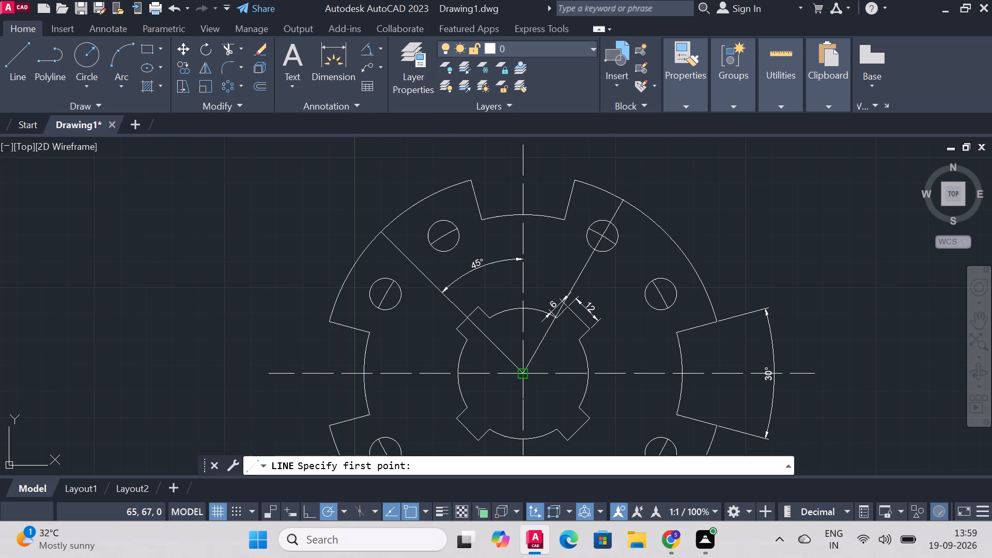
click(523, 376)
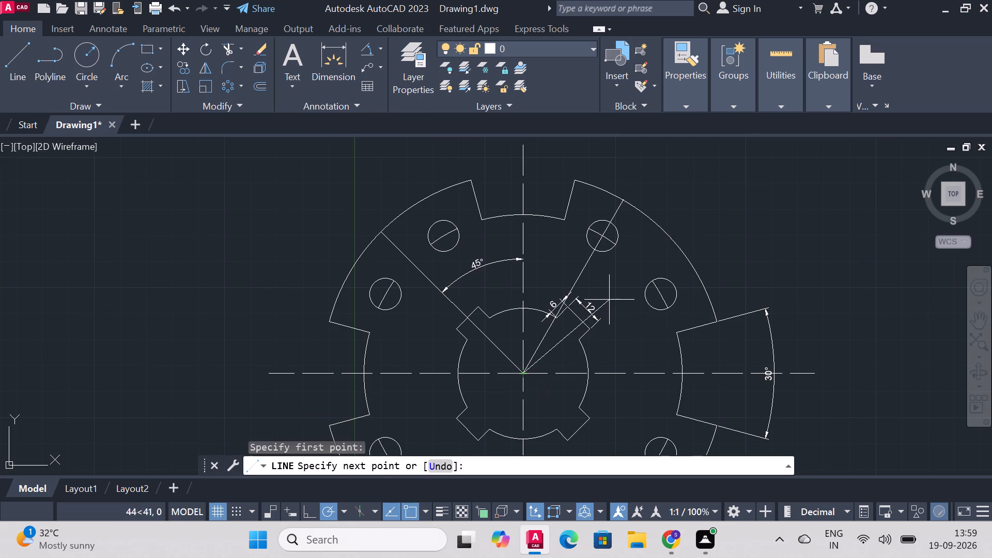
click(694, 279)
right_click(694, 278)
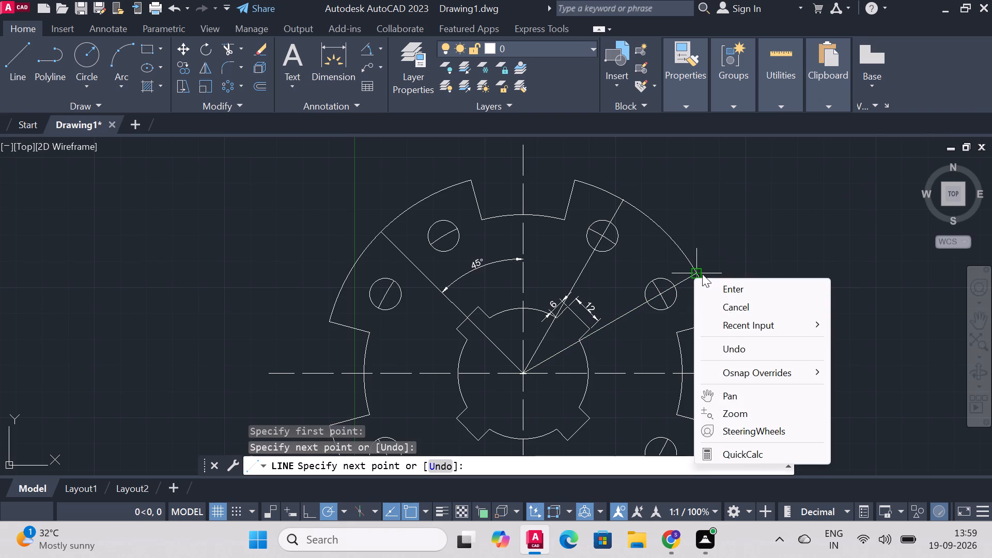
click(731, 293)
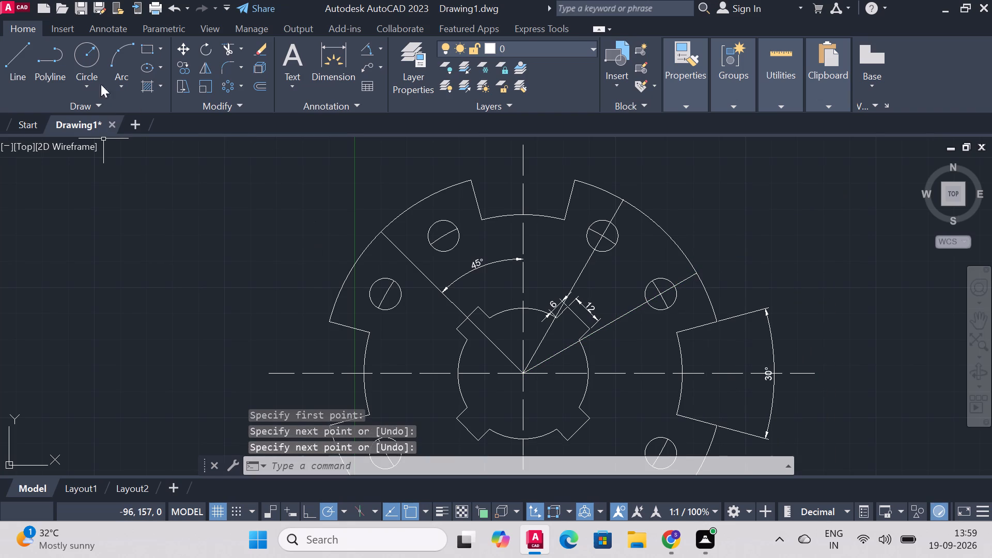
Add an angular dimension between the 60° line and the upper vertical centreline, placing its arc outside the part.
click(362, 44)
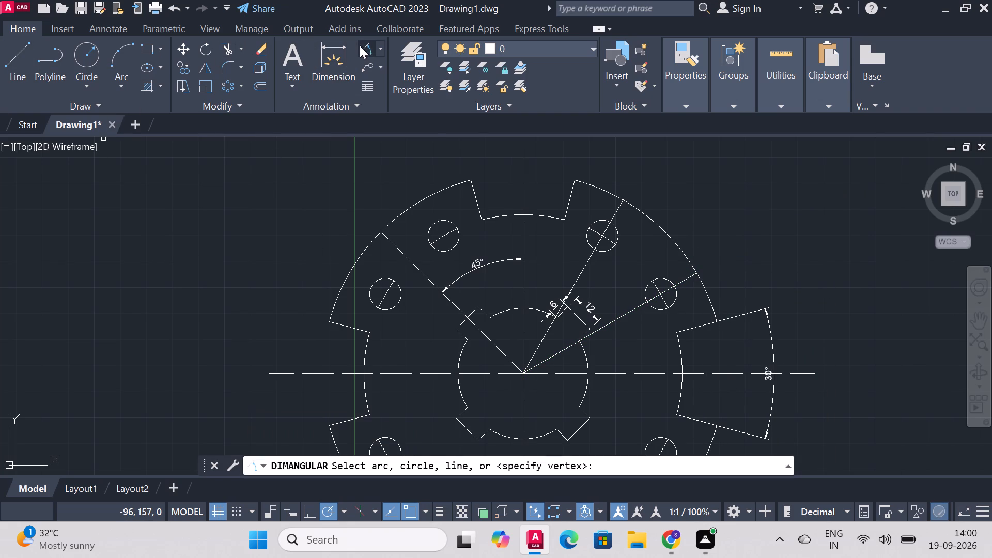
click(518, 192)
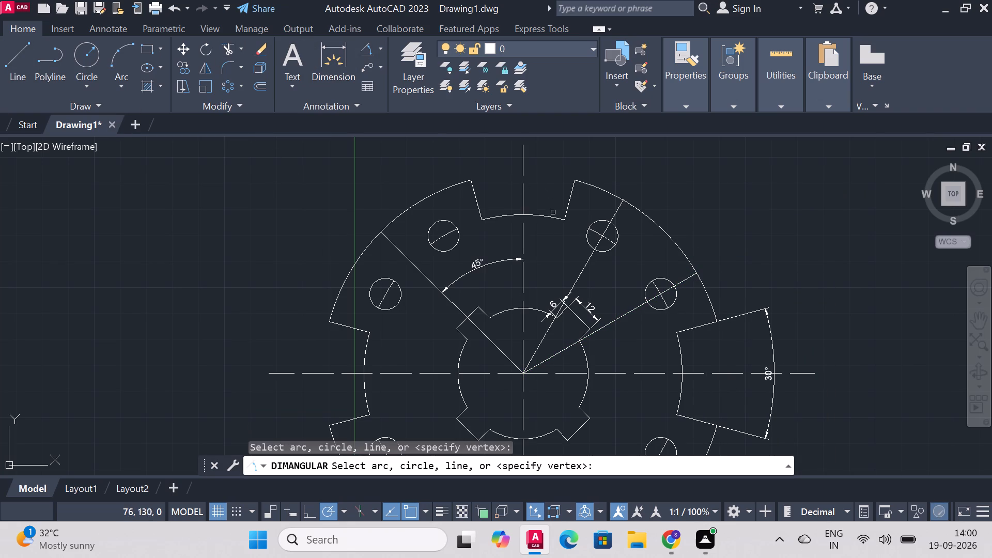
click(580, 270)
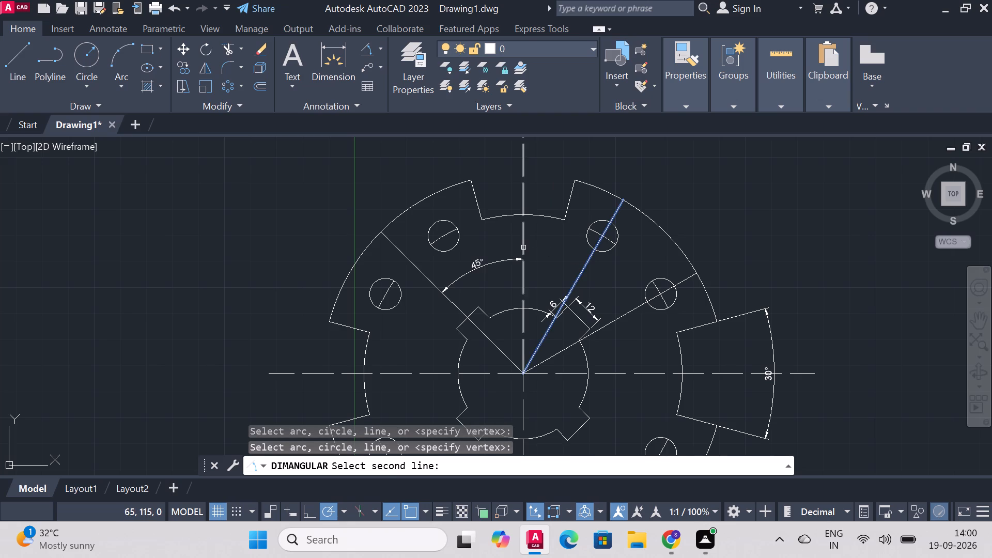
click(523, 247)
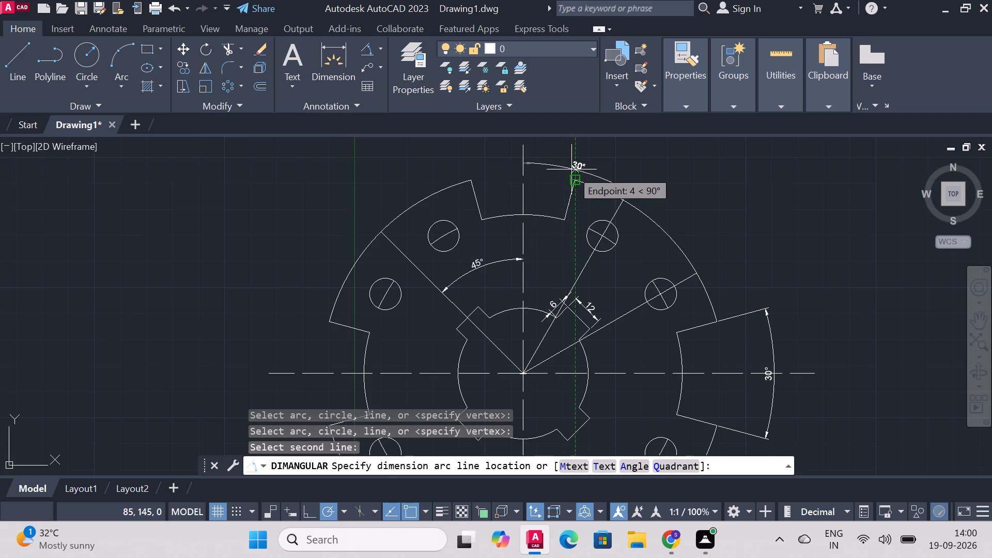
click(574, 160)
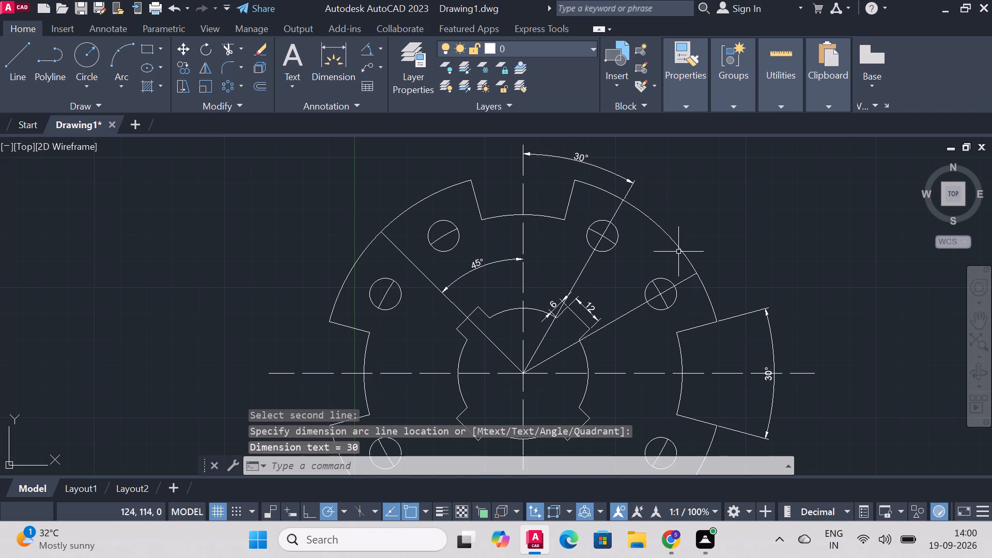
Add an angular dimension between the 30° and 60° lines, with its arc just outside the upper-right segment.
click(622, 317)
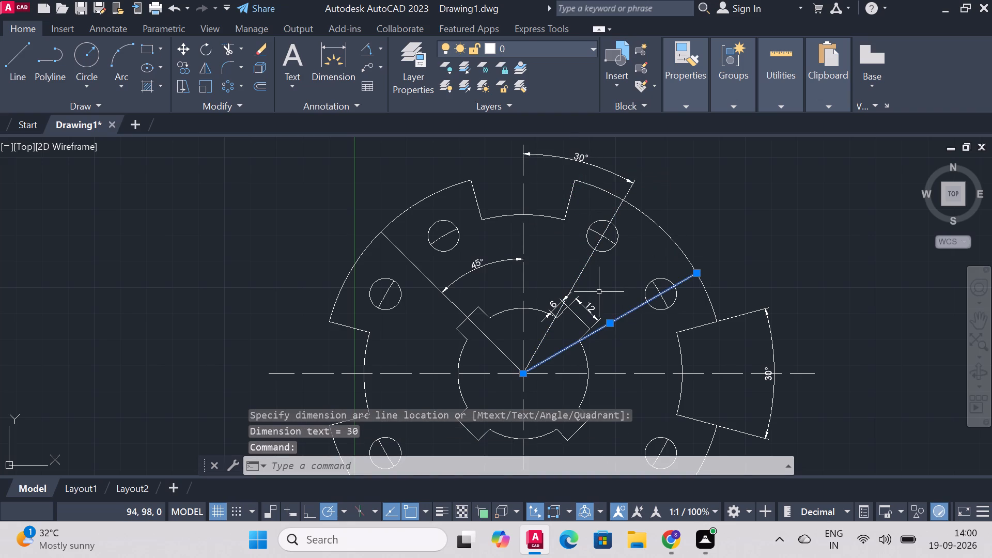
key(Escape)
right_click(733, 246)
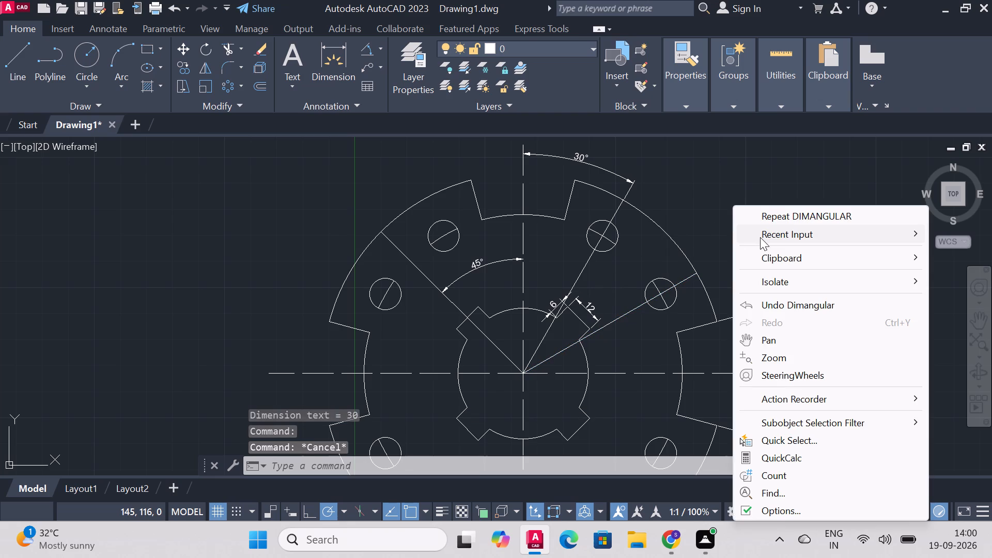
click(776, 216)
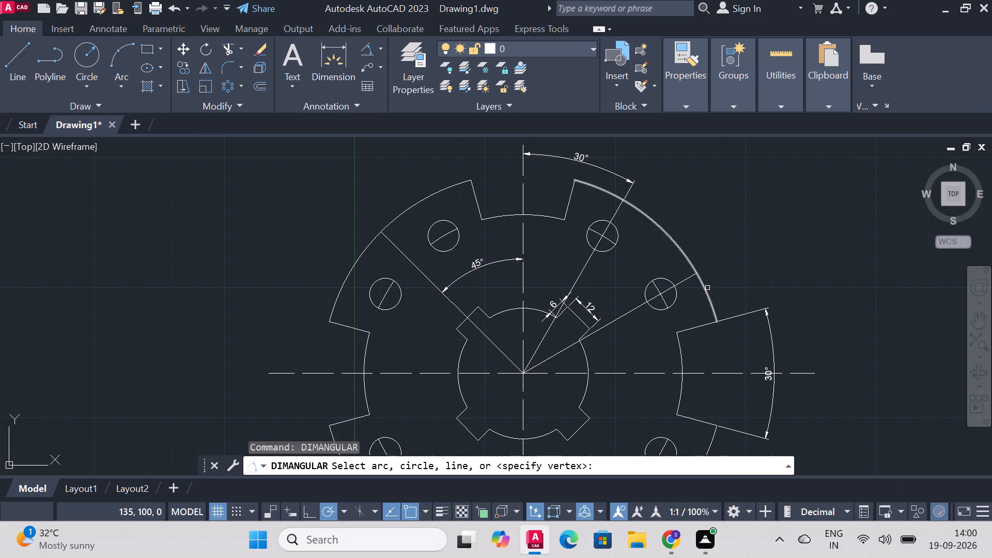
click(627, 316)
click(578, 280)
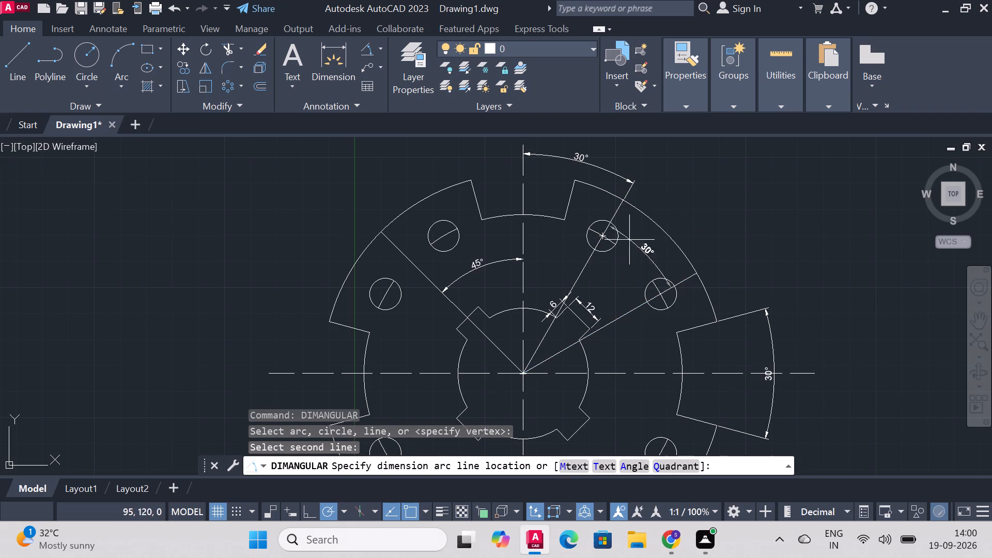
click(662, 205)
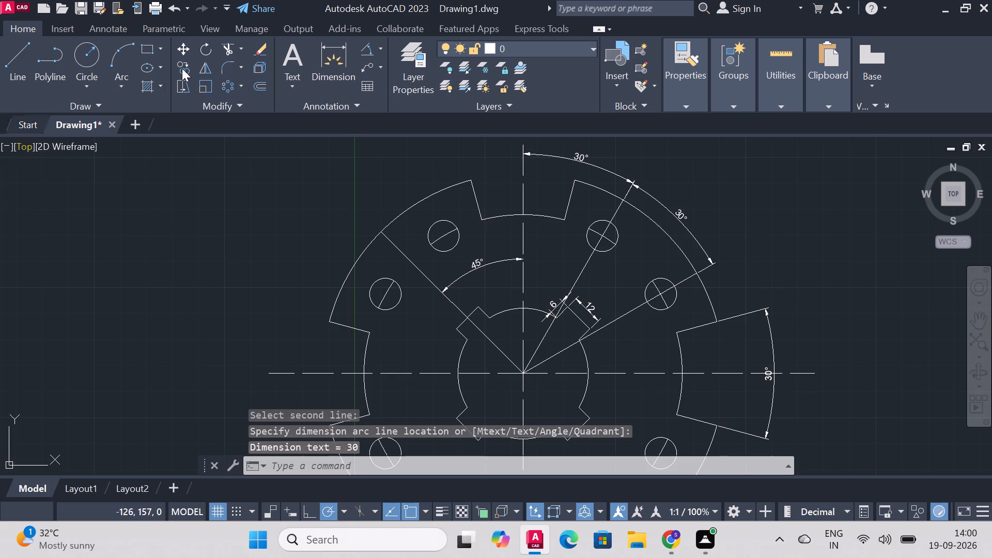
Add a diameter dimension to the upper-left segment's hole nearest the vertical centreline, placing its text outside the part.
click(342, 64)
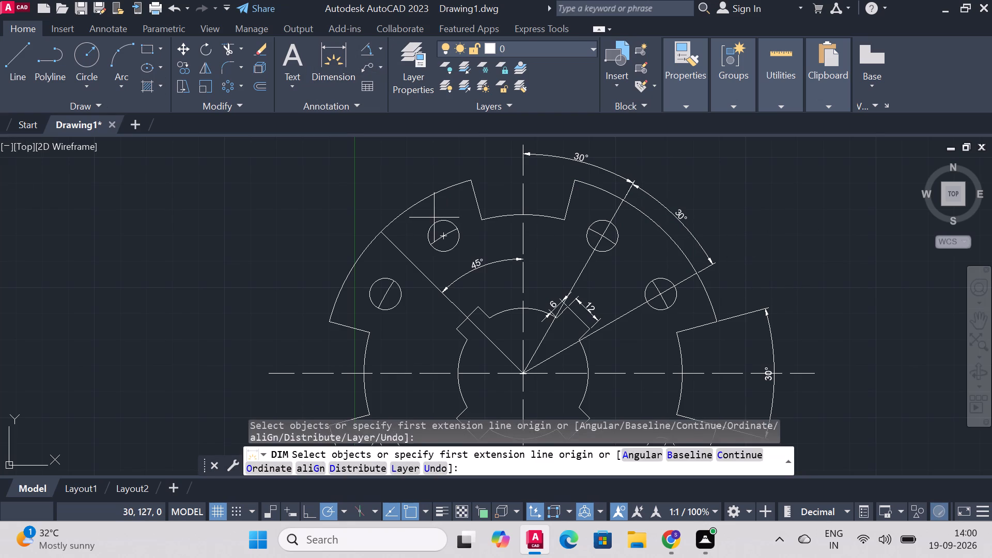
click(437, 219)
click(398, 188)
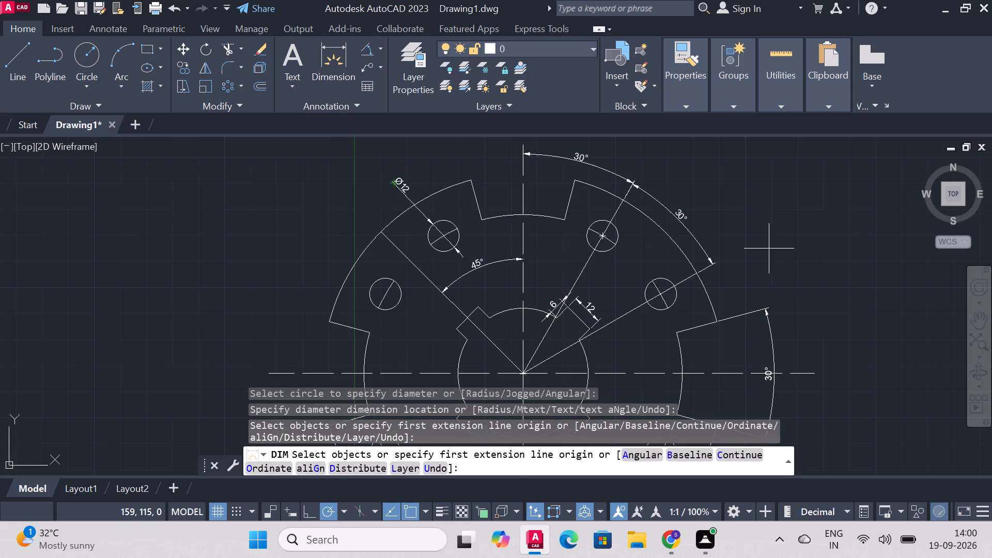
Add a radius dimension to the outer arc of the lower-right segment, placing its text outside the part.
scroll(774, 317, down, 3)
scroll(829, 377, up, 2)
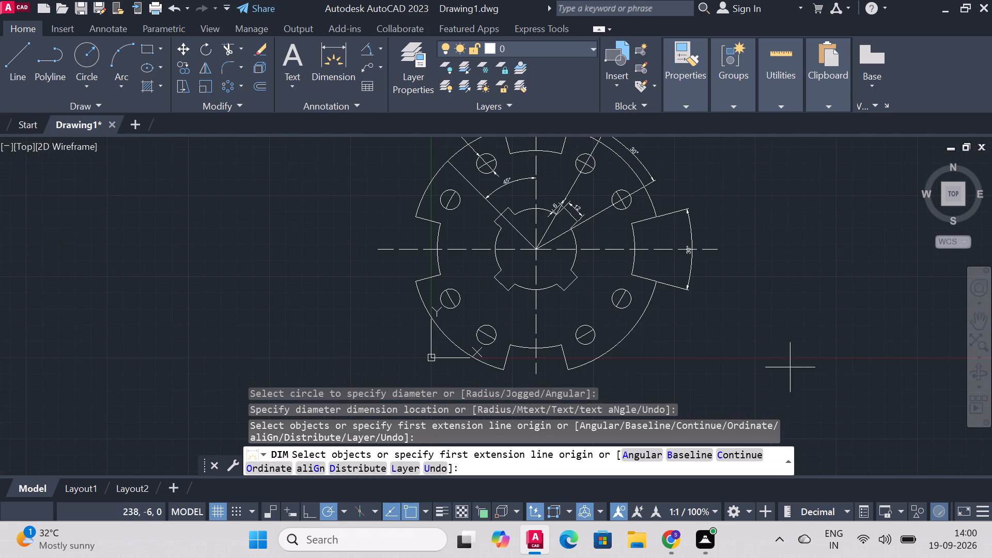
click(623, 340)
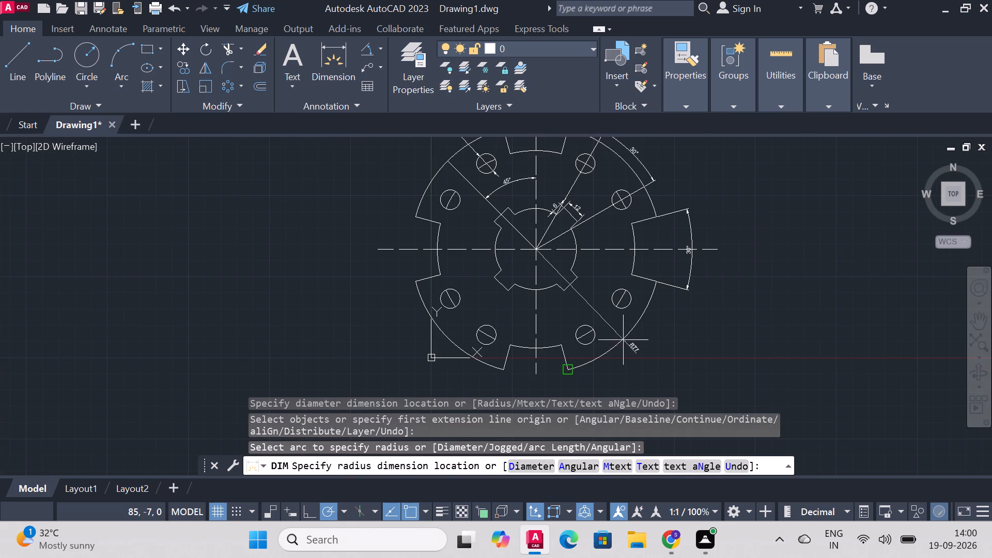
click(652, 351)
scroll(720, 372, up, 2)
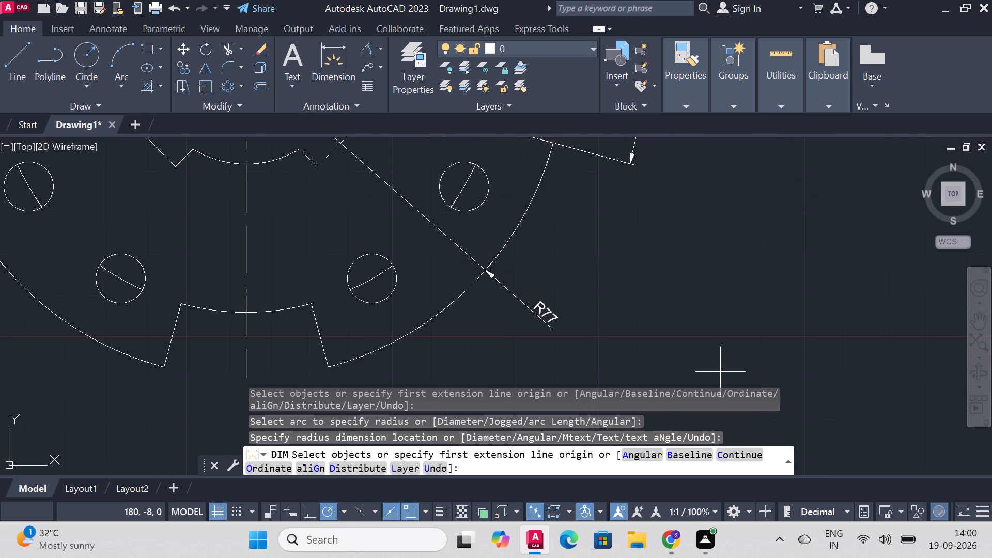
scroll(623, 352, down, 1)
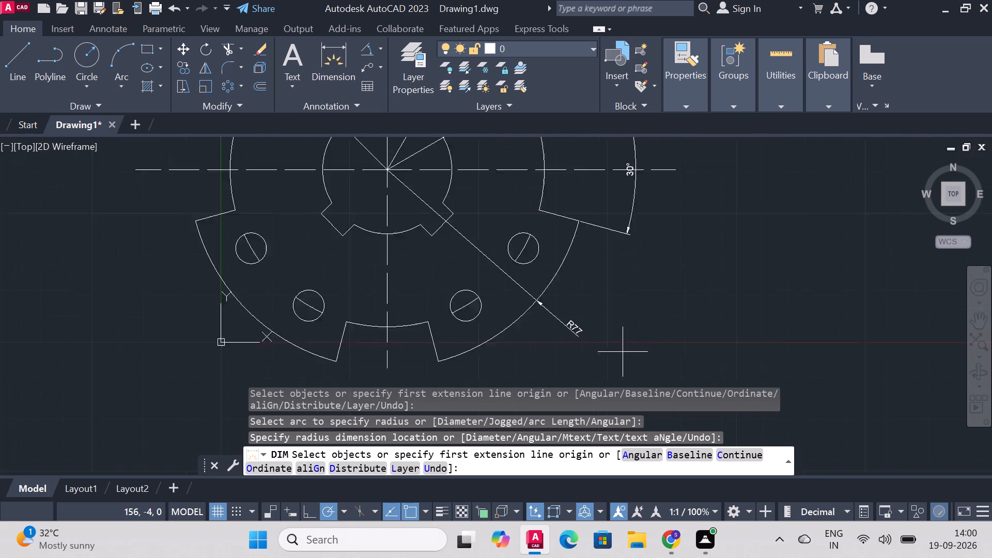
Add radius dimensions to the bore's bottom arc and to the inner arc of the left-hand gap.
scroll(623, 352, down, 1)
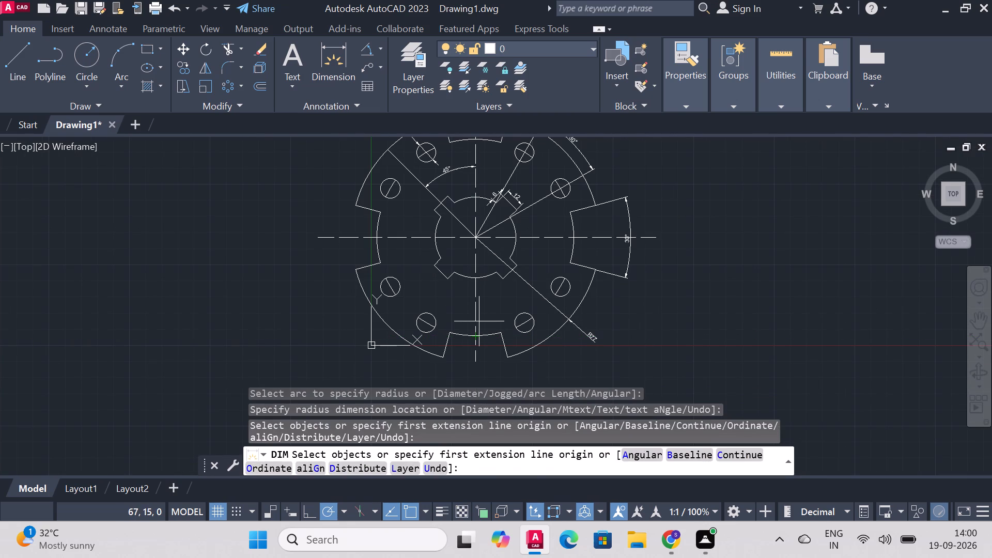
click(484, 278)
click(493, 298)
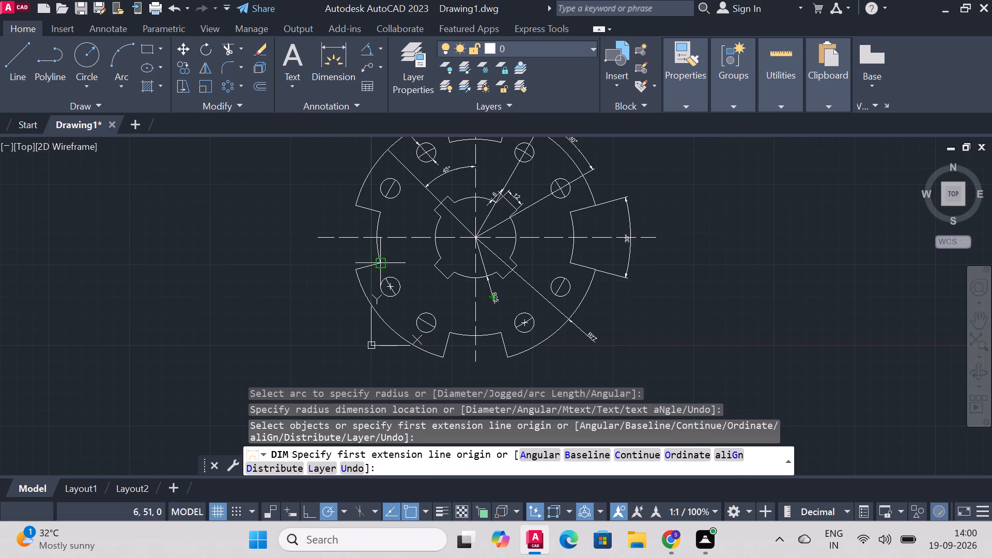
scroll(382, 246, up, 2)
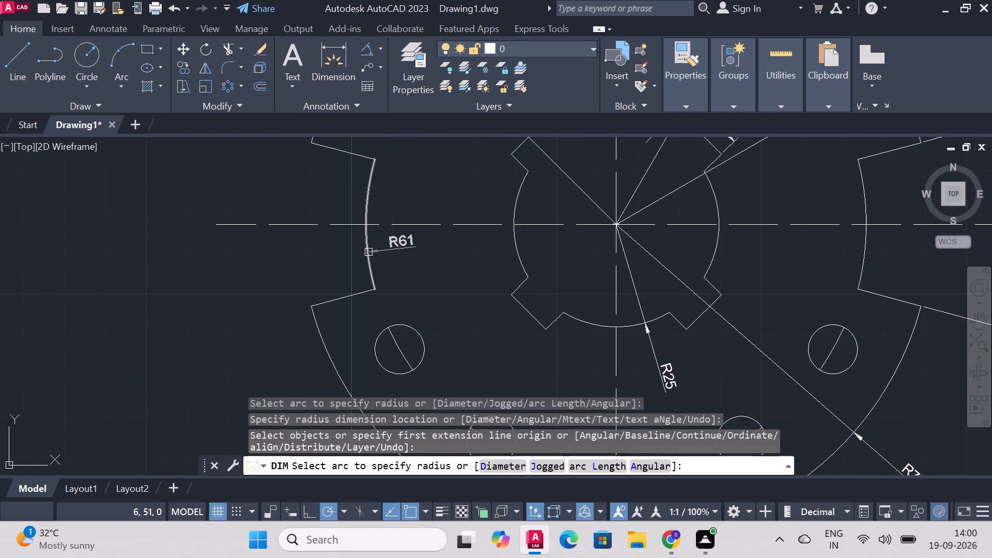
click(368, 252)
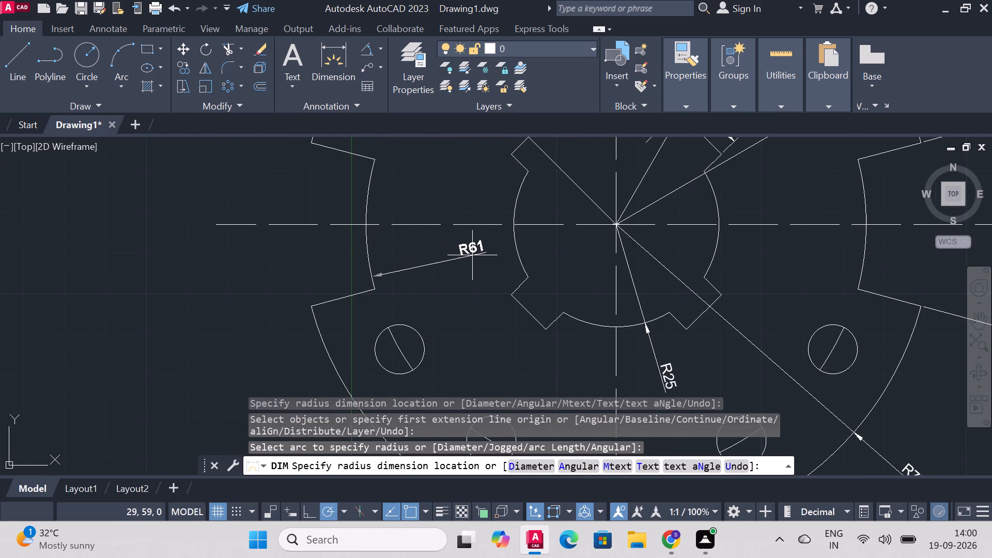
click(491, 214)
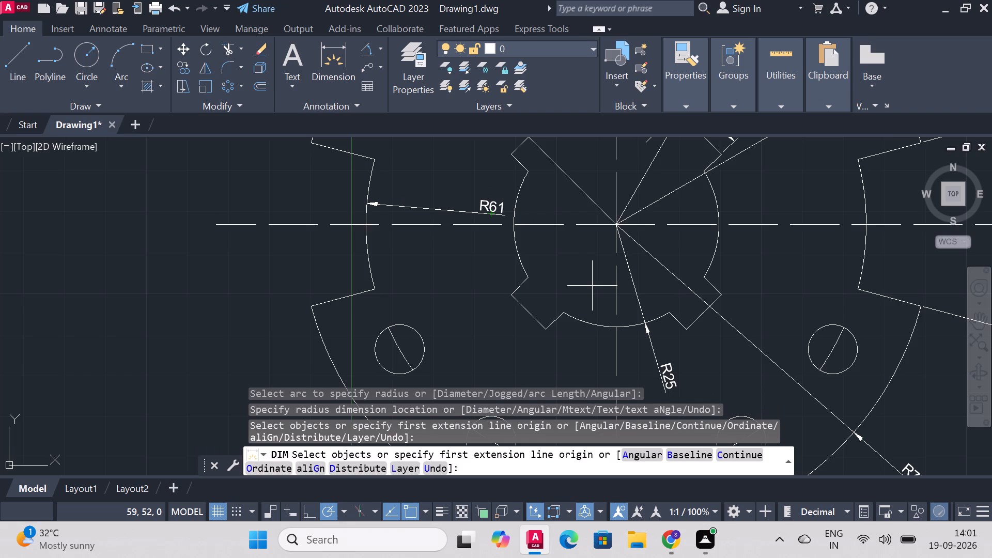
Look over the whole part and its dimensions, and end the dimensioning command.
scroll(594, 287, down, 1)
scroll(618, 252, down, 1)
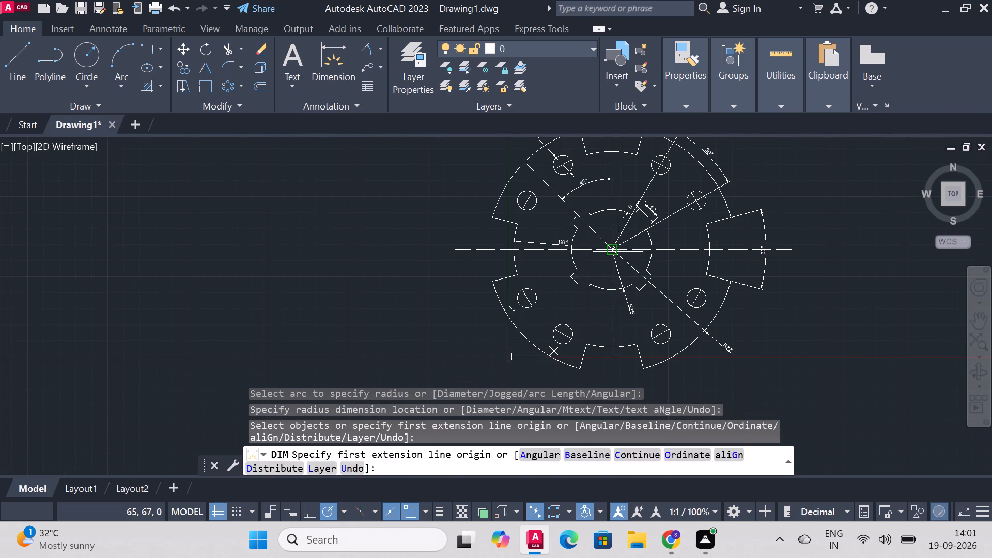
scroll(700, 255, down, 2)
scroll(718, 255, up, 2)
scroll(718, 255, down, 1)
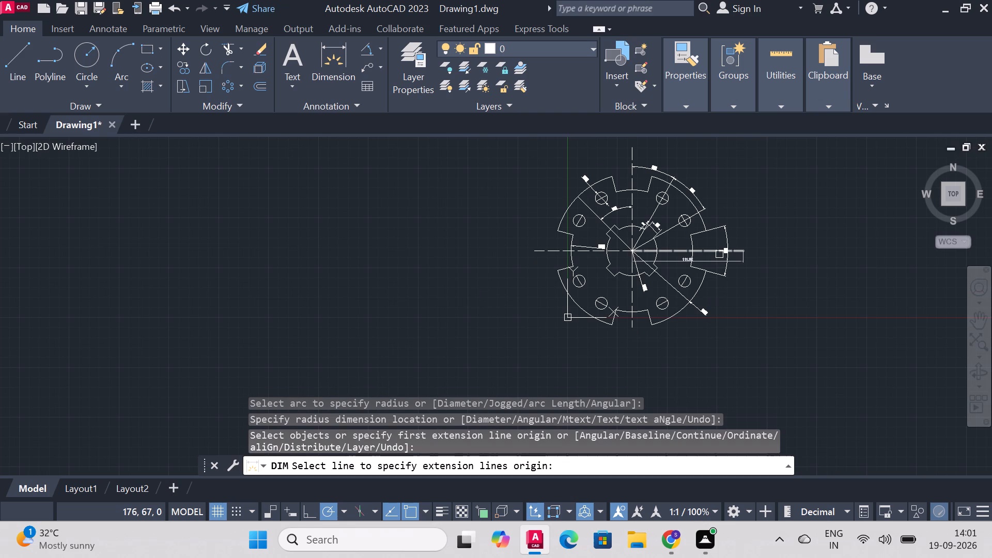
scroll(719, 254, down, 1)
scroll(716, 243, up, 2)
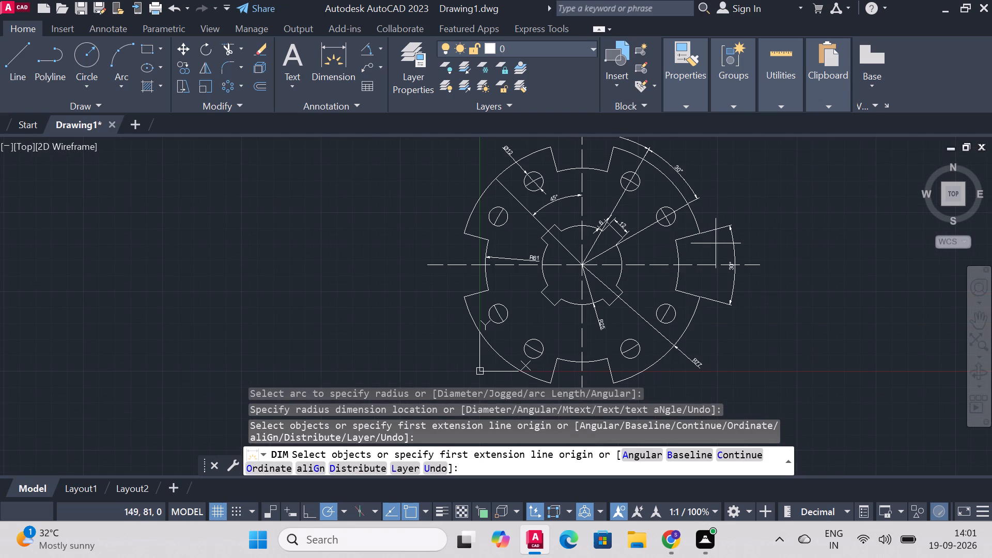
scroll(716, 243, down, 1)
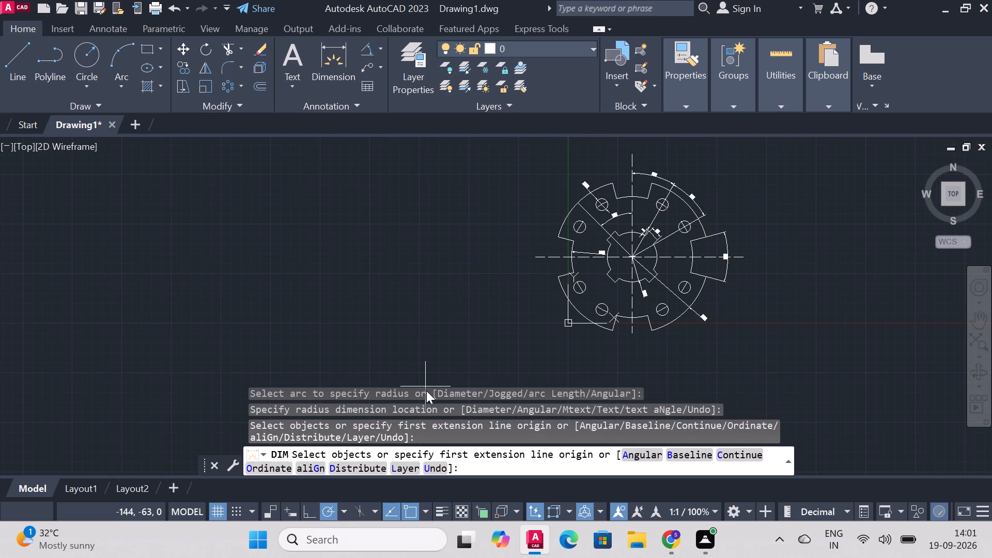
key(Escape)
key(Escape)
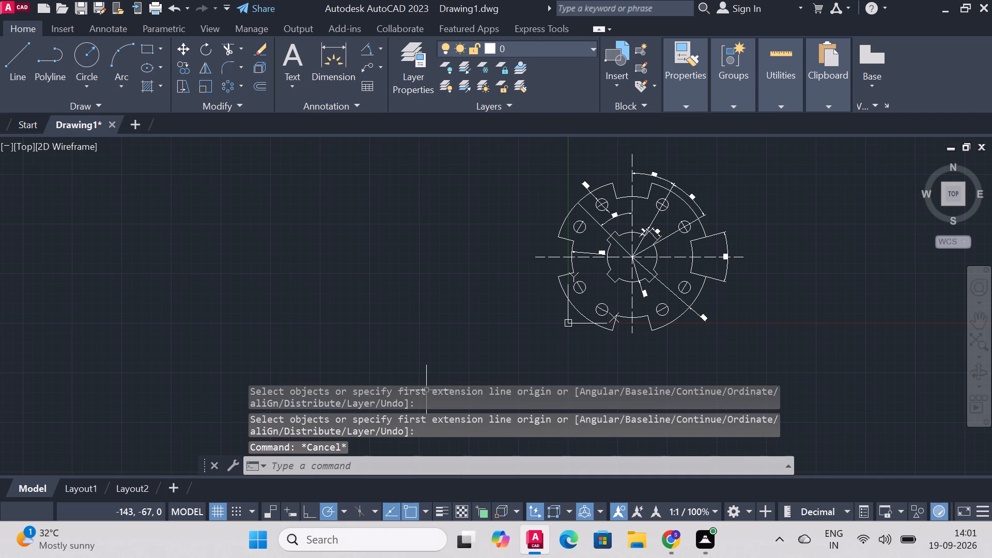
Turn off command logging with LOGFILEOFF.
key(l)
key(o)
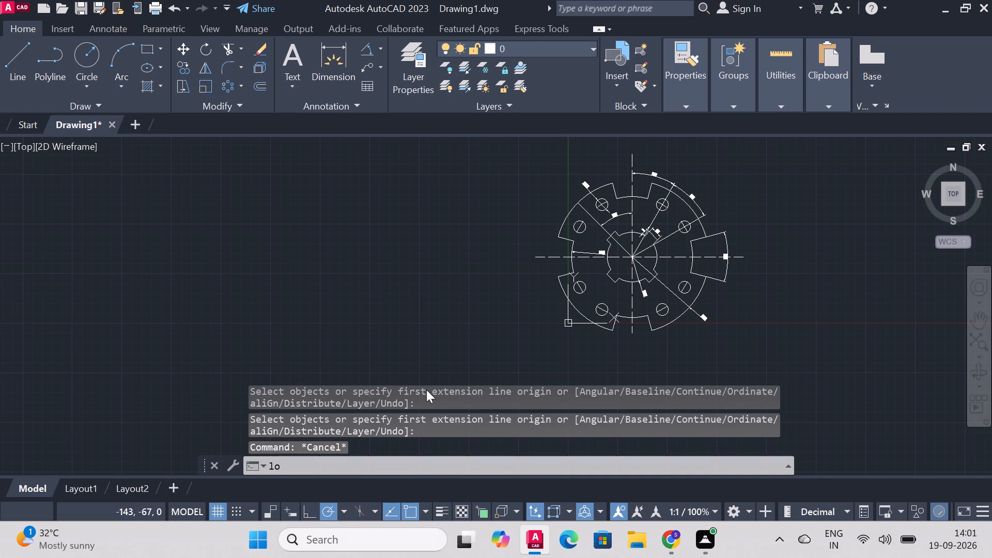
key(g)
key(f)
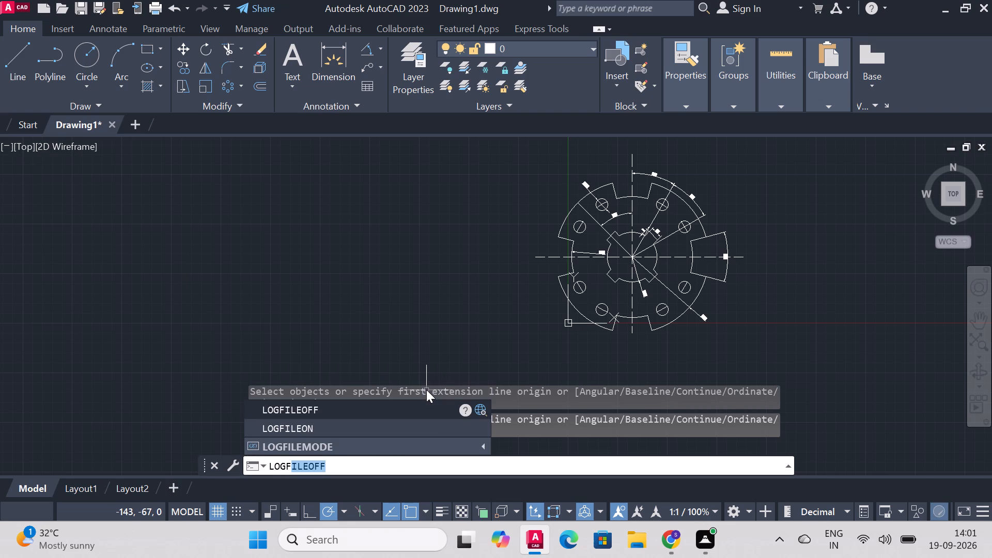
key(Return)
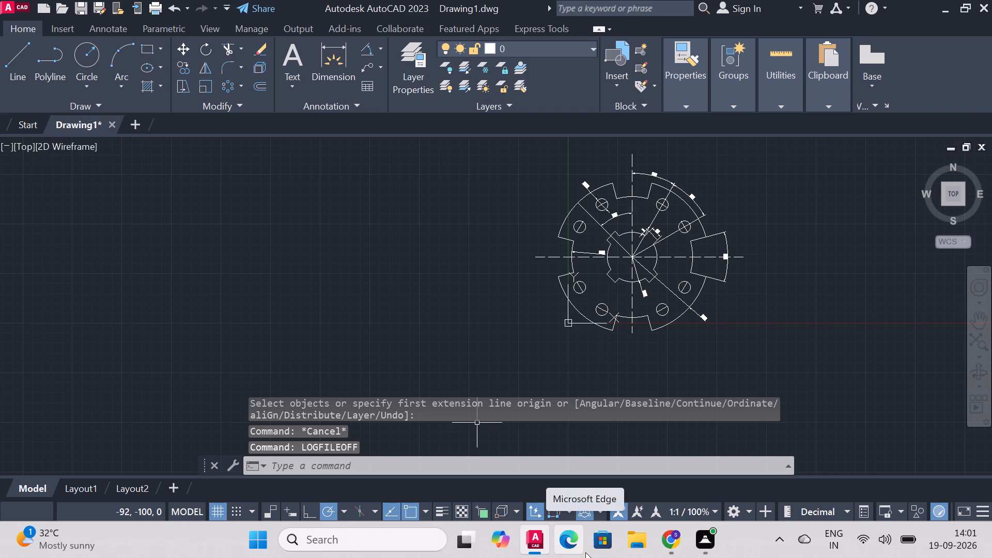
Start saving the drawing and choose Desktop as the location.
key(ctrl+s)
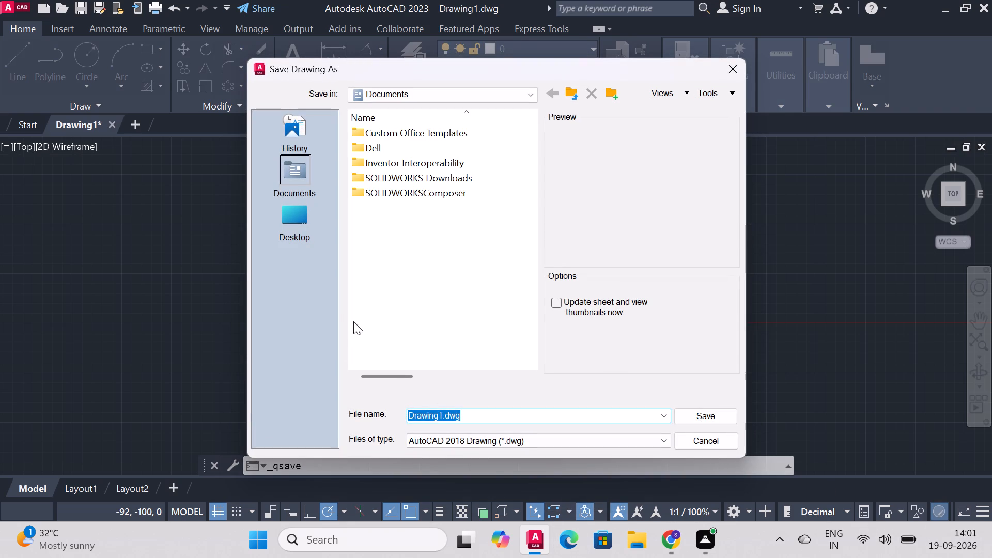
click(301, 220)
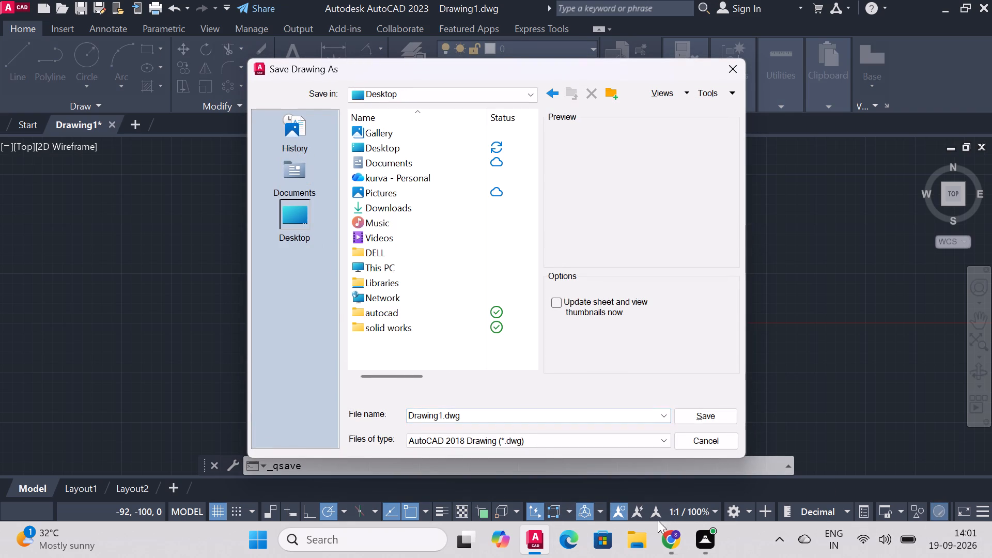
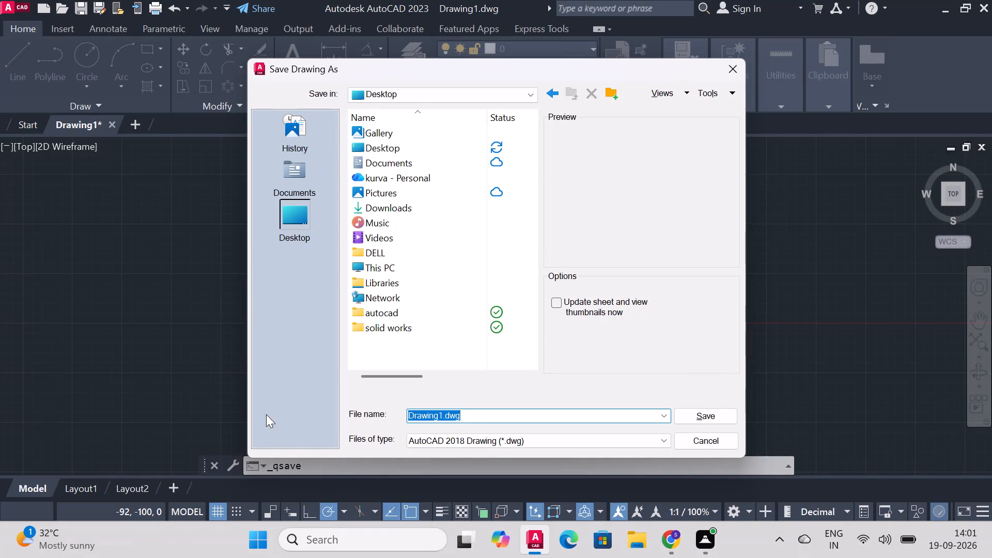
Save the drawing on the Desktop under the file name "mechanical flange".
key(ctrl+v)
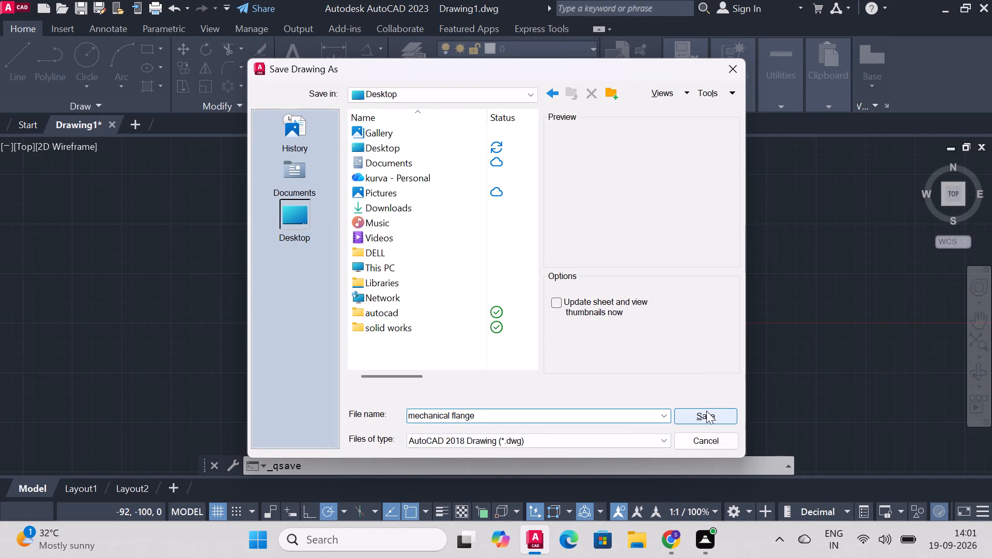
click(706, 411)
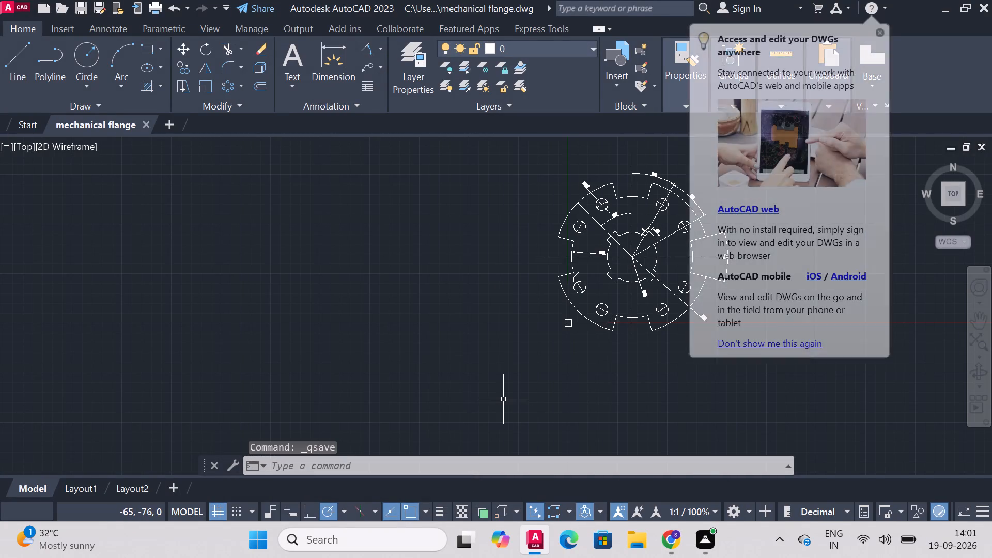
Set up a plot with DWG To PDF.pc3, a plot window around the flange and its dimensions, and landscape orientation.
text(plot)
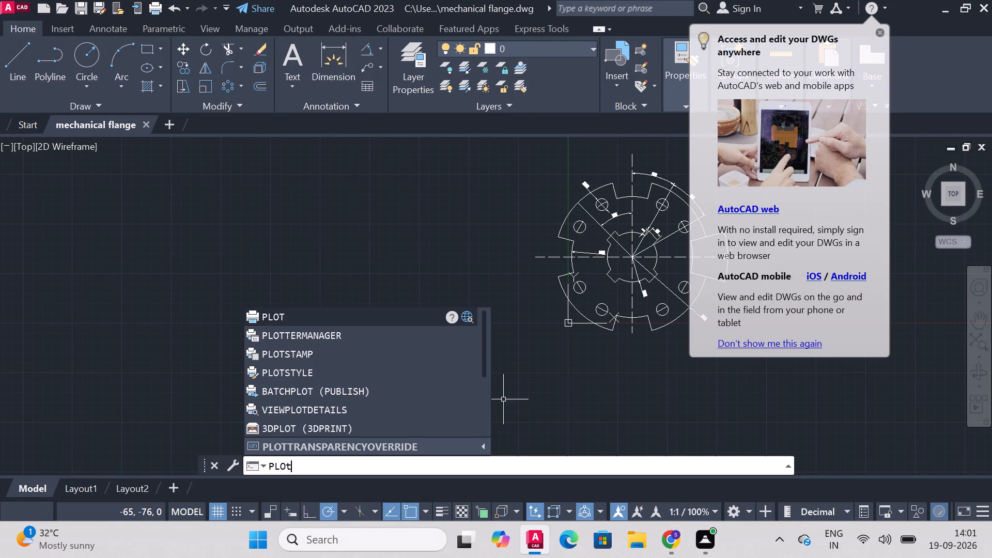
key(Return)
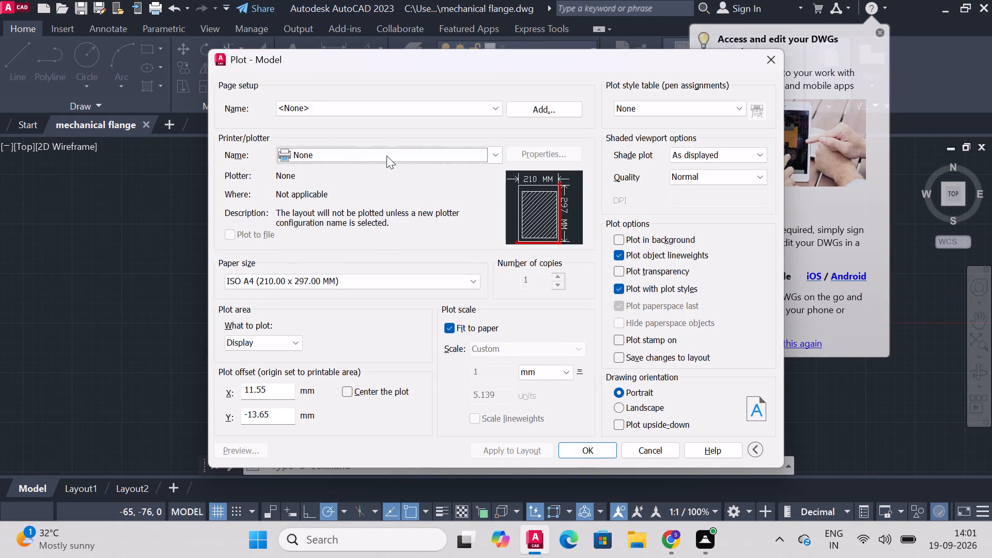
click(386, 156)
click(350, 319)
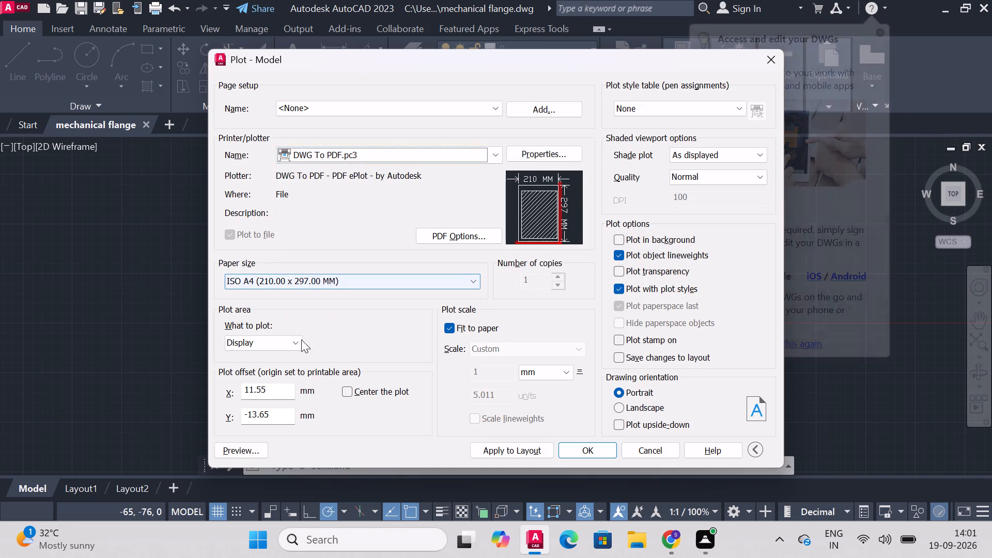
click(297, 346)
click(275, 381)
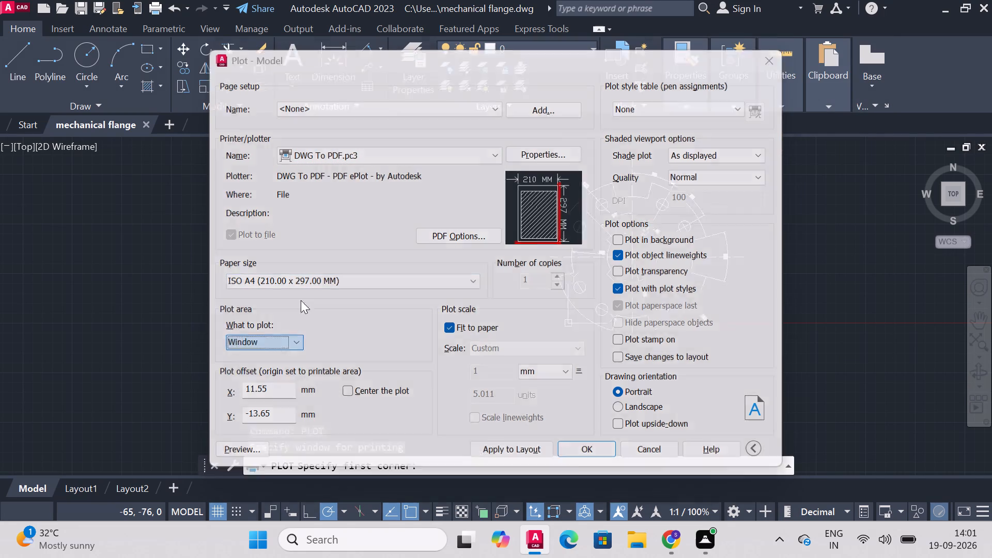
click(533, 151)
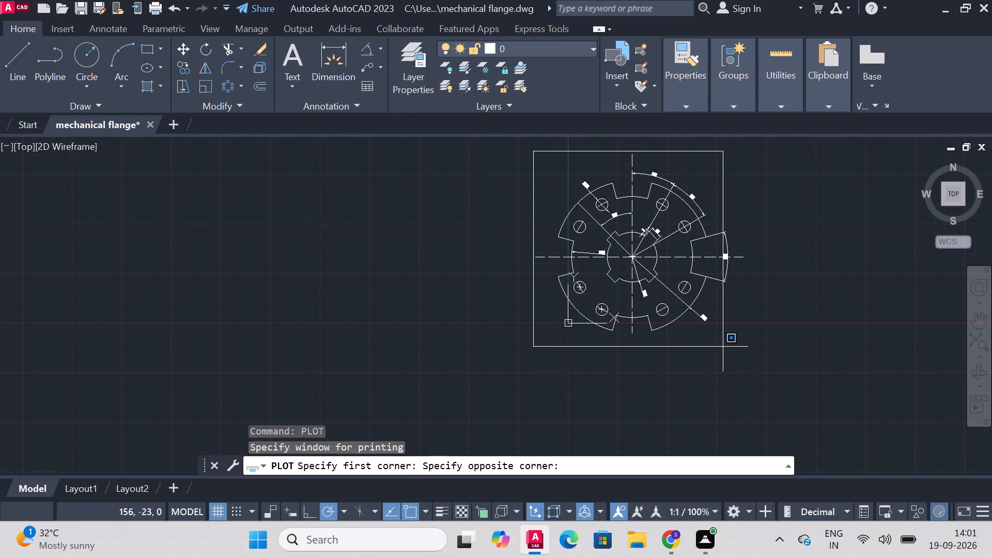
click(745, 349)
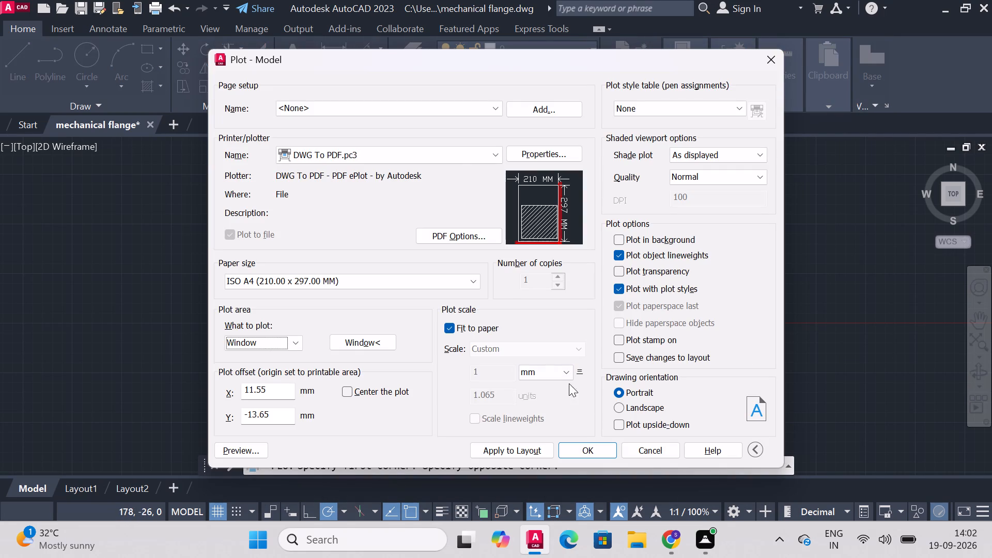
click(621, 409)
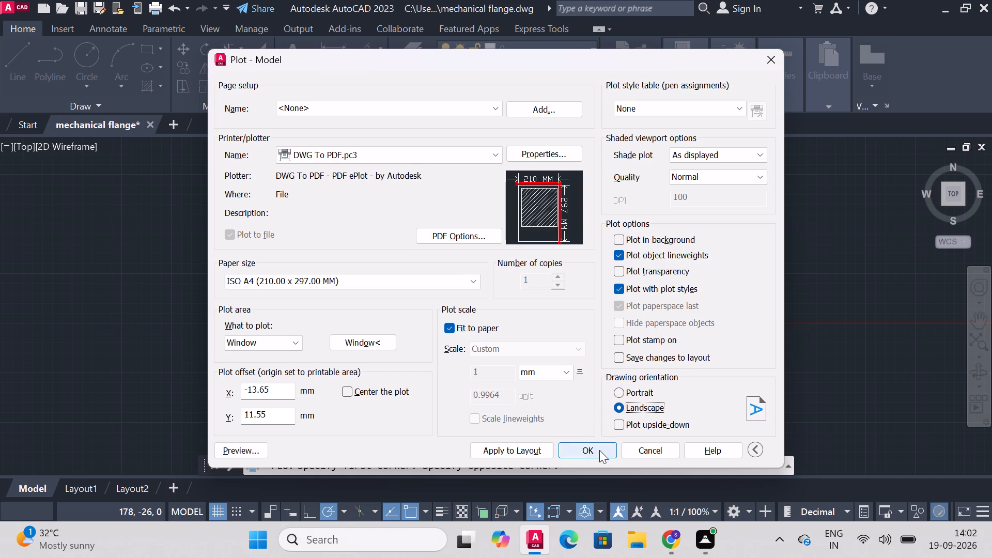
Plot the flange to a PDF file saved on the Desktop, and close the opened PDF after viewing it.
click(600, 450)
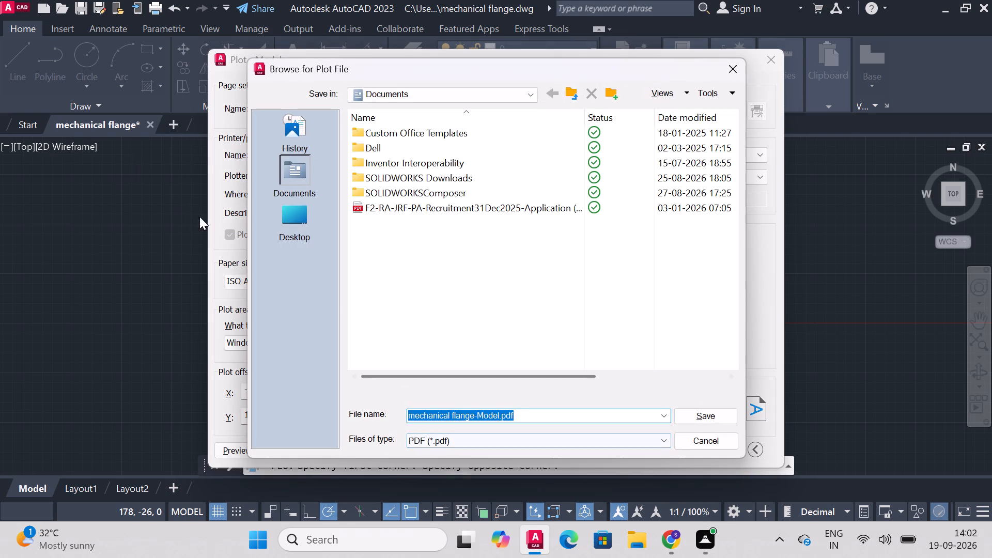
click(280, 208)
click(701, 419)
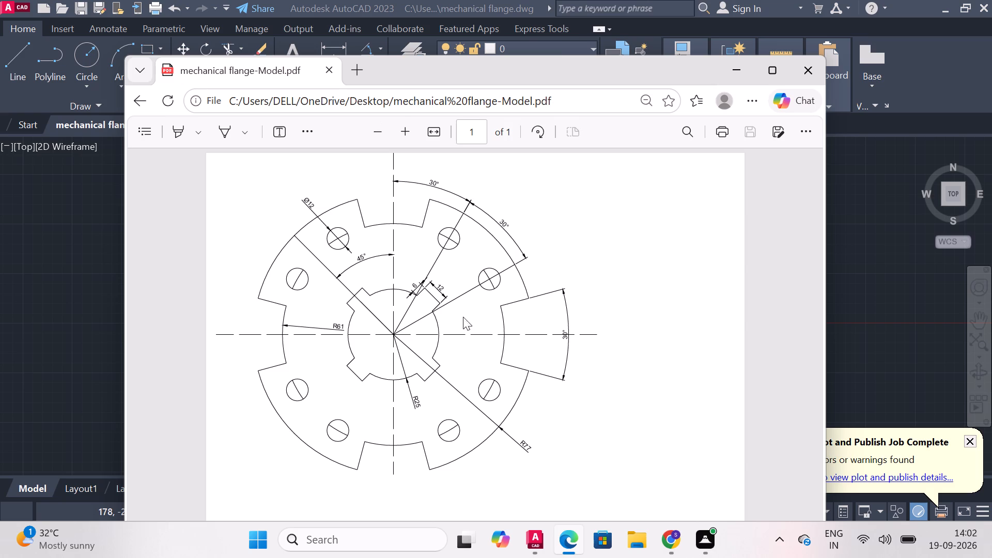
click(806, 66)
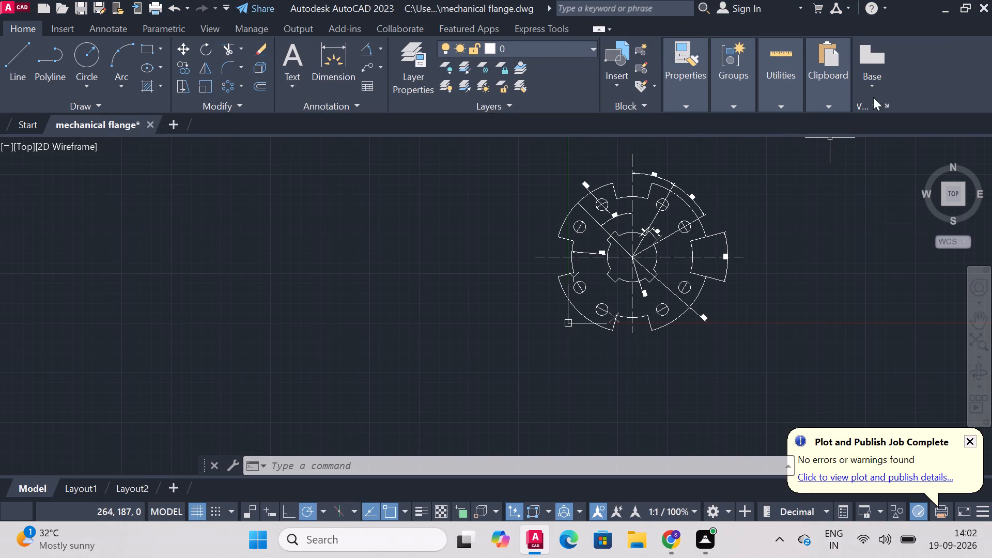
Create a new blank drawing.
click(169, 127)
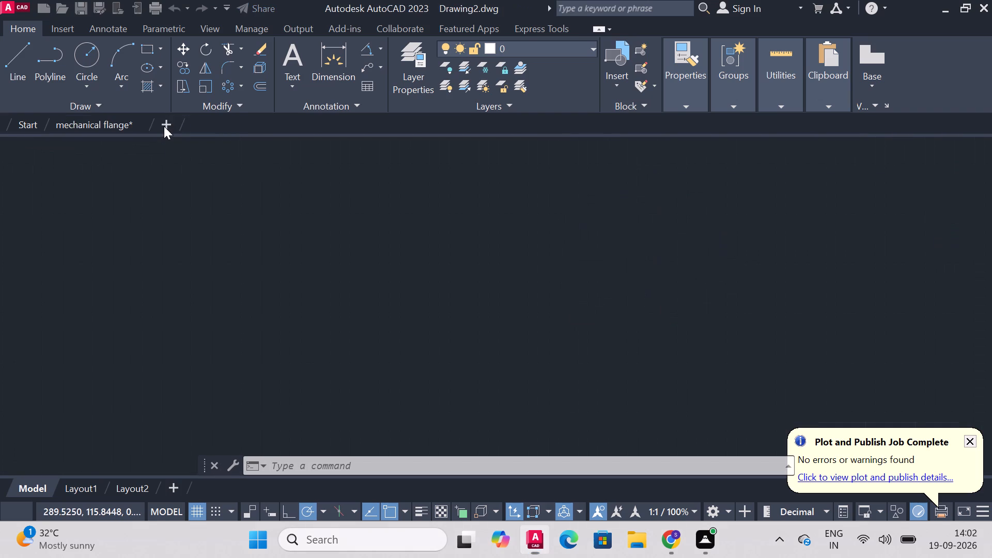
Close the mechanical flange drawing and save its changes.
click(141, 122)
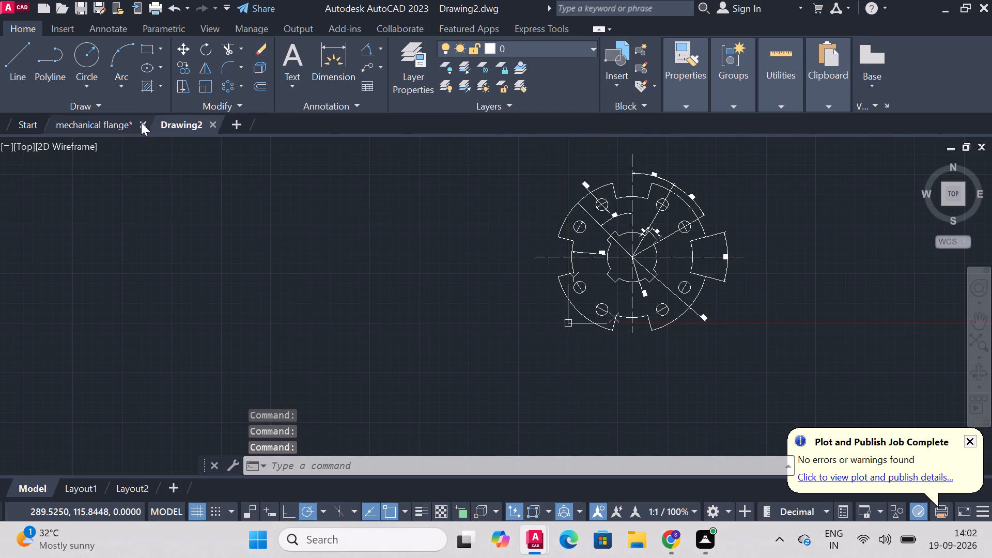
click(490, 307)
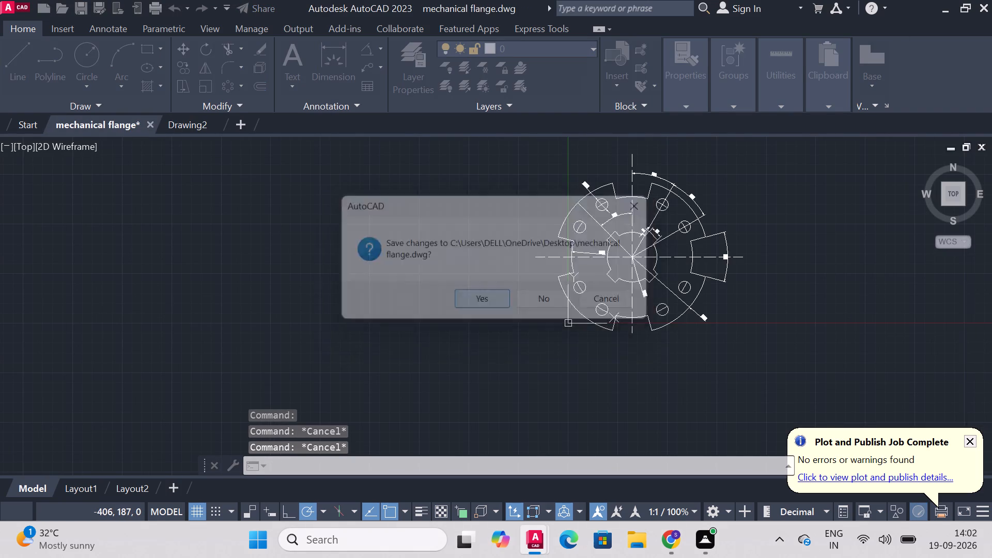